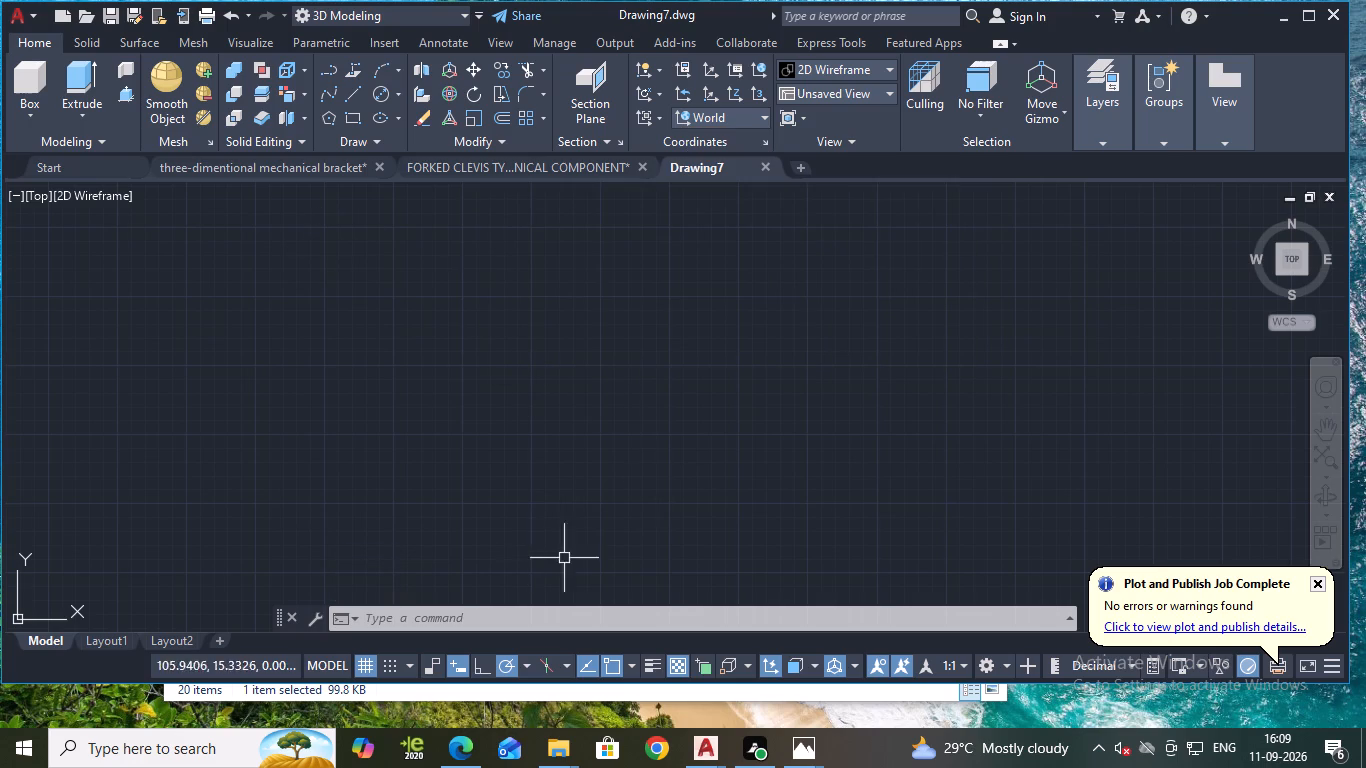
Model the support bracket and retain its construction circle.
Turn on command log file recording with LOGFILEON.
{"action": "left_click", "coordinate": [612, 613]}
{"action": "type", "text": "LO"}
{"action": "left_click", "coordinate": [404, 482]}
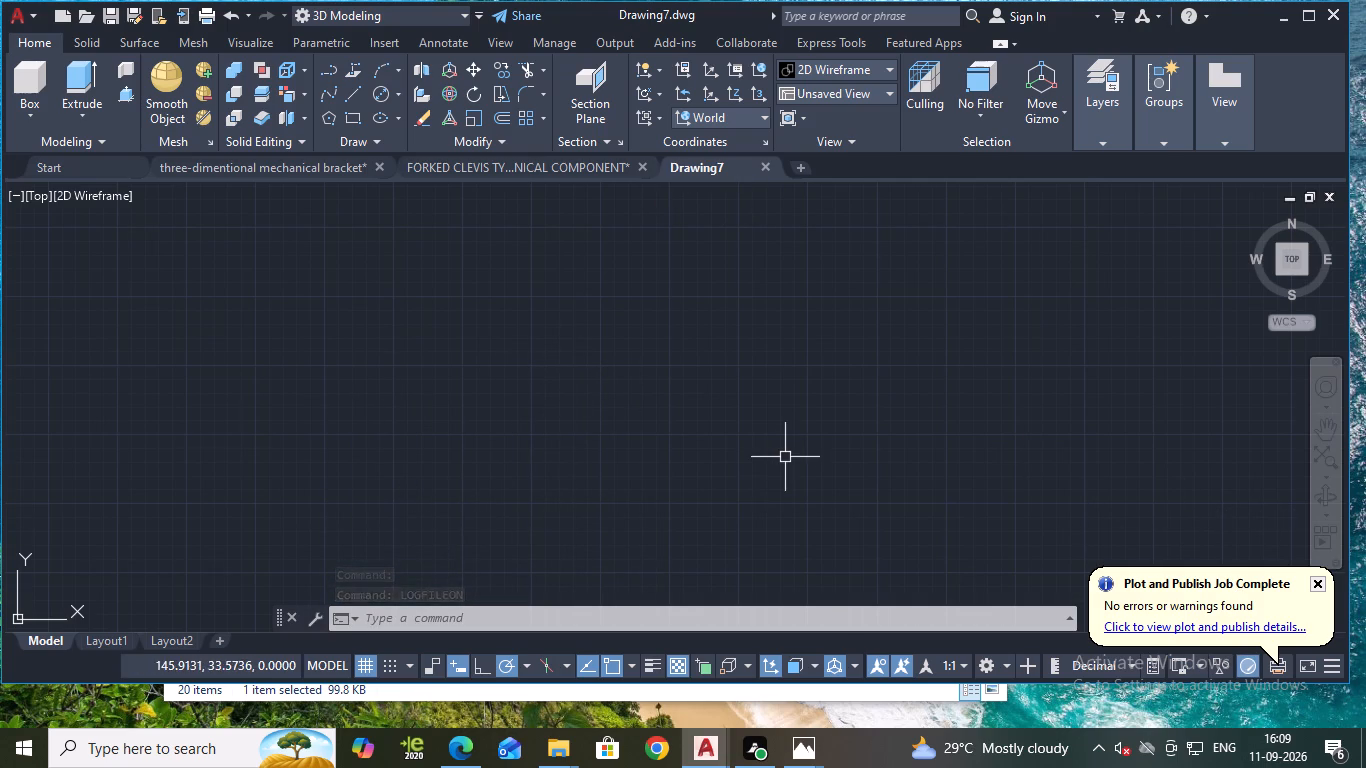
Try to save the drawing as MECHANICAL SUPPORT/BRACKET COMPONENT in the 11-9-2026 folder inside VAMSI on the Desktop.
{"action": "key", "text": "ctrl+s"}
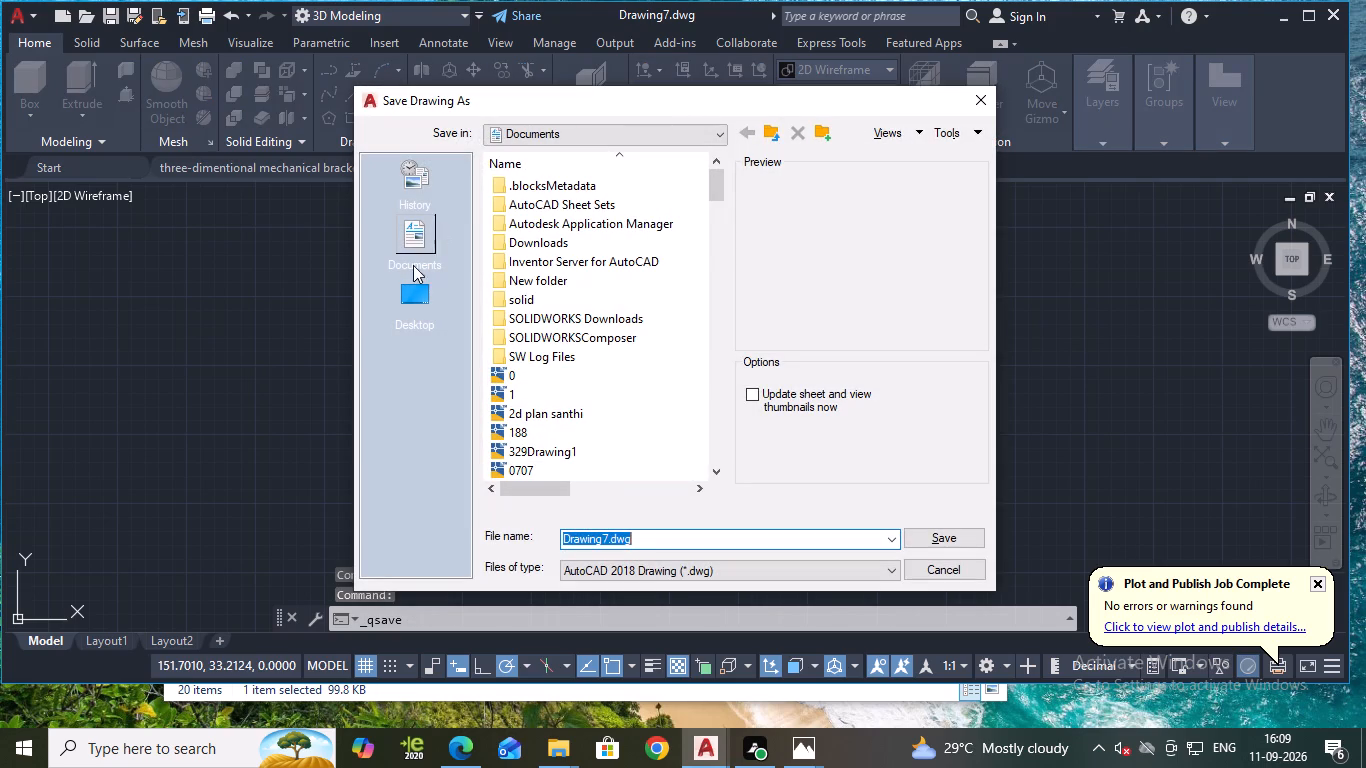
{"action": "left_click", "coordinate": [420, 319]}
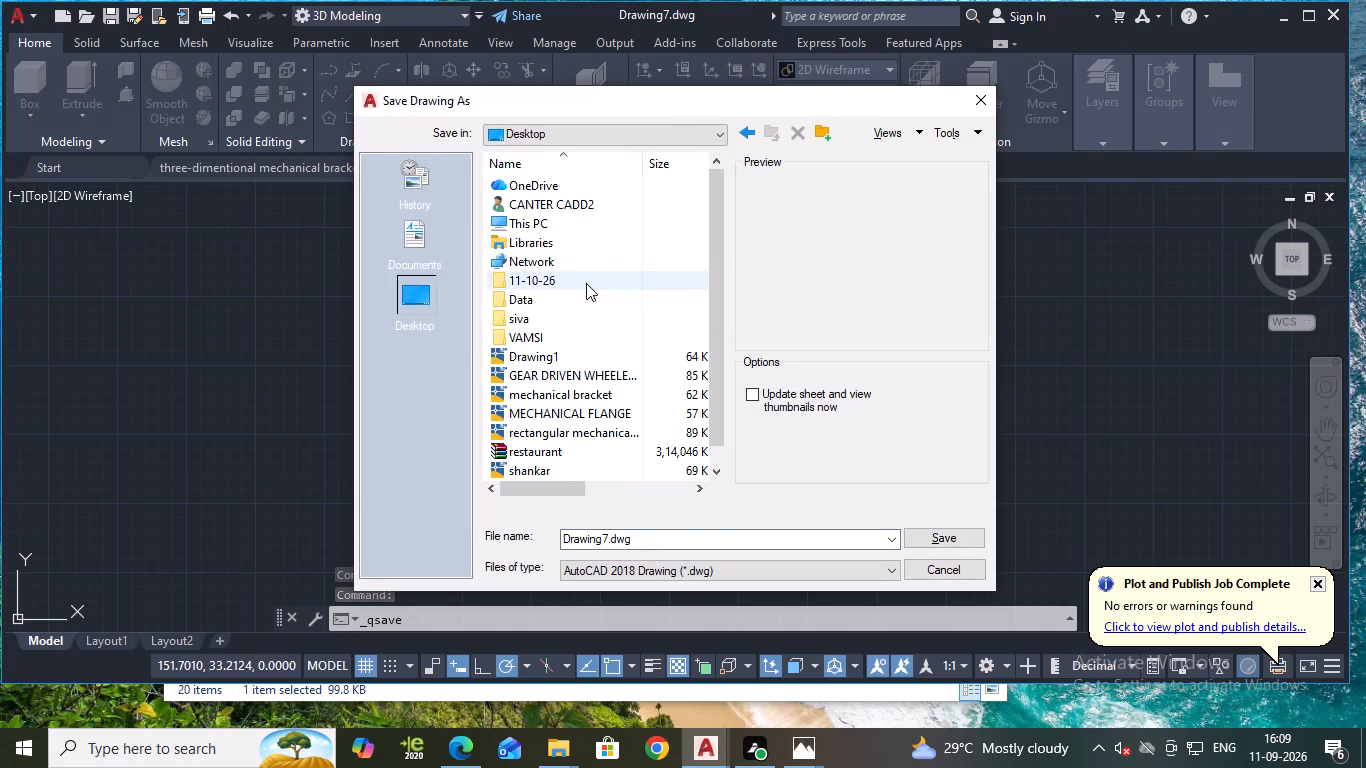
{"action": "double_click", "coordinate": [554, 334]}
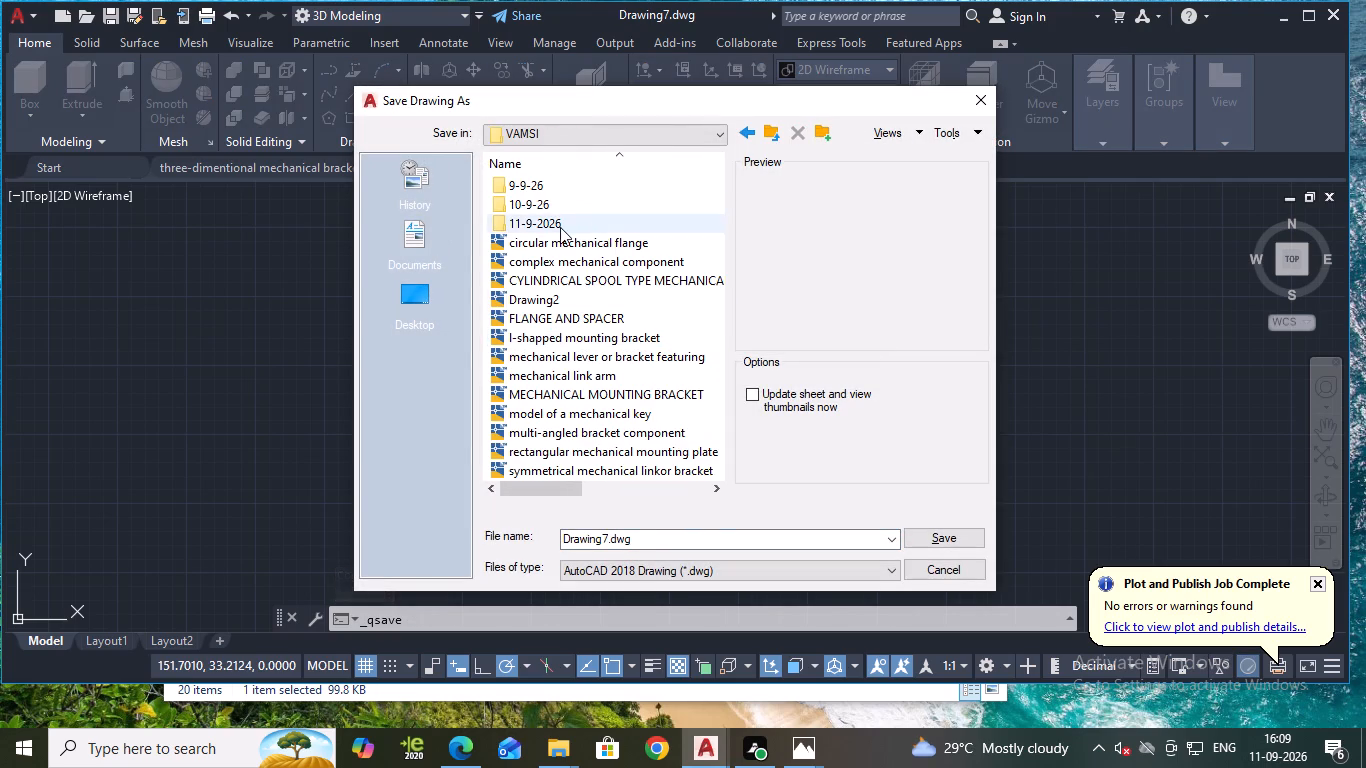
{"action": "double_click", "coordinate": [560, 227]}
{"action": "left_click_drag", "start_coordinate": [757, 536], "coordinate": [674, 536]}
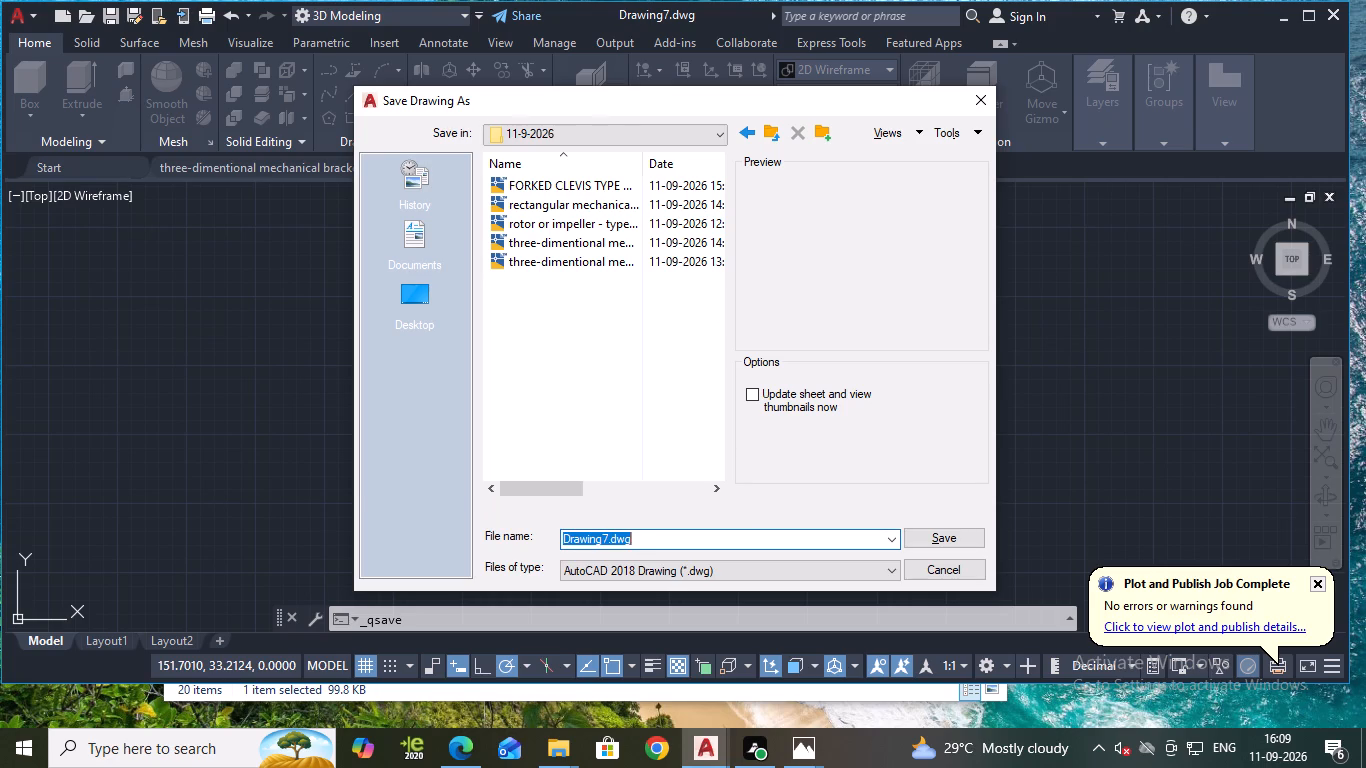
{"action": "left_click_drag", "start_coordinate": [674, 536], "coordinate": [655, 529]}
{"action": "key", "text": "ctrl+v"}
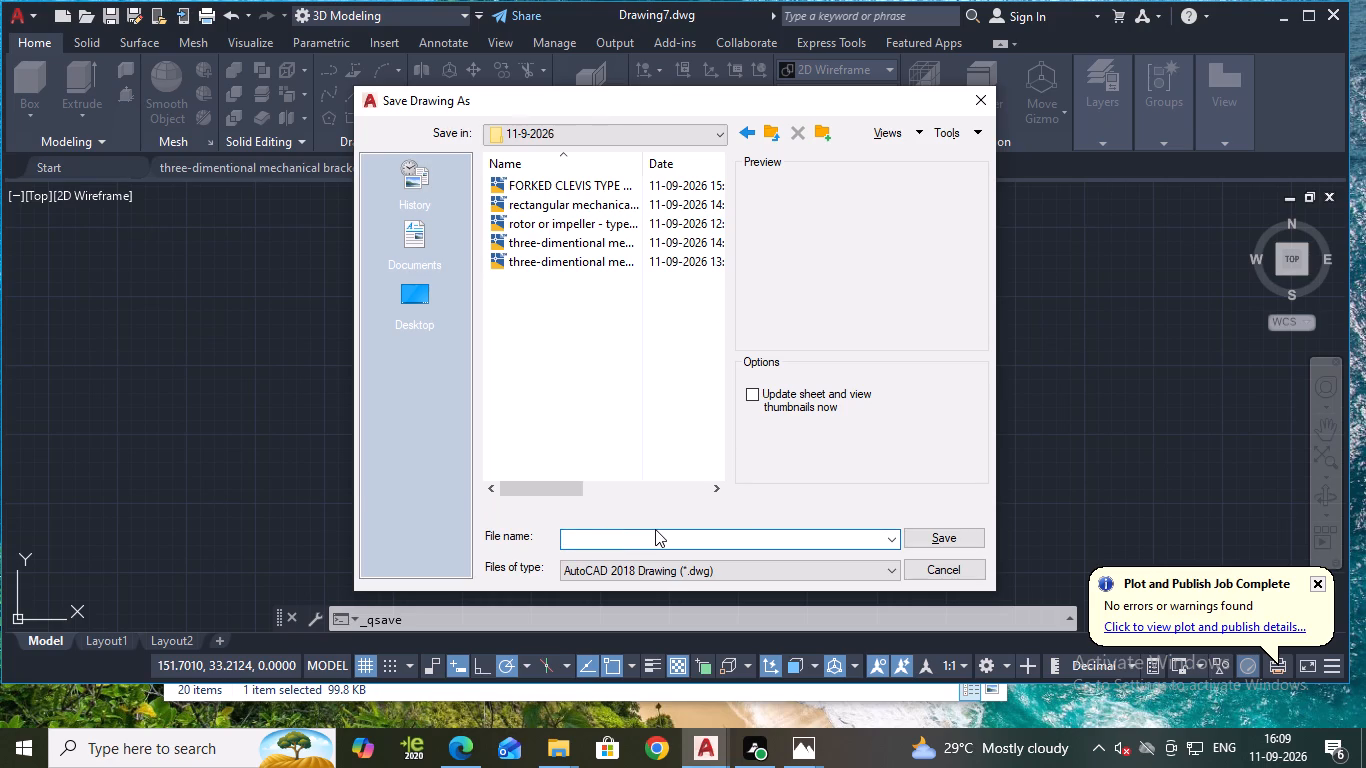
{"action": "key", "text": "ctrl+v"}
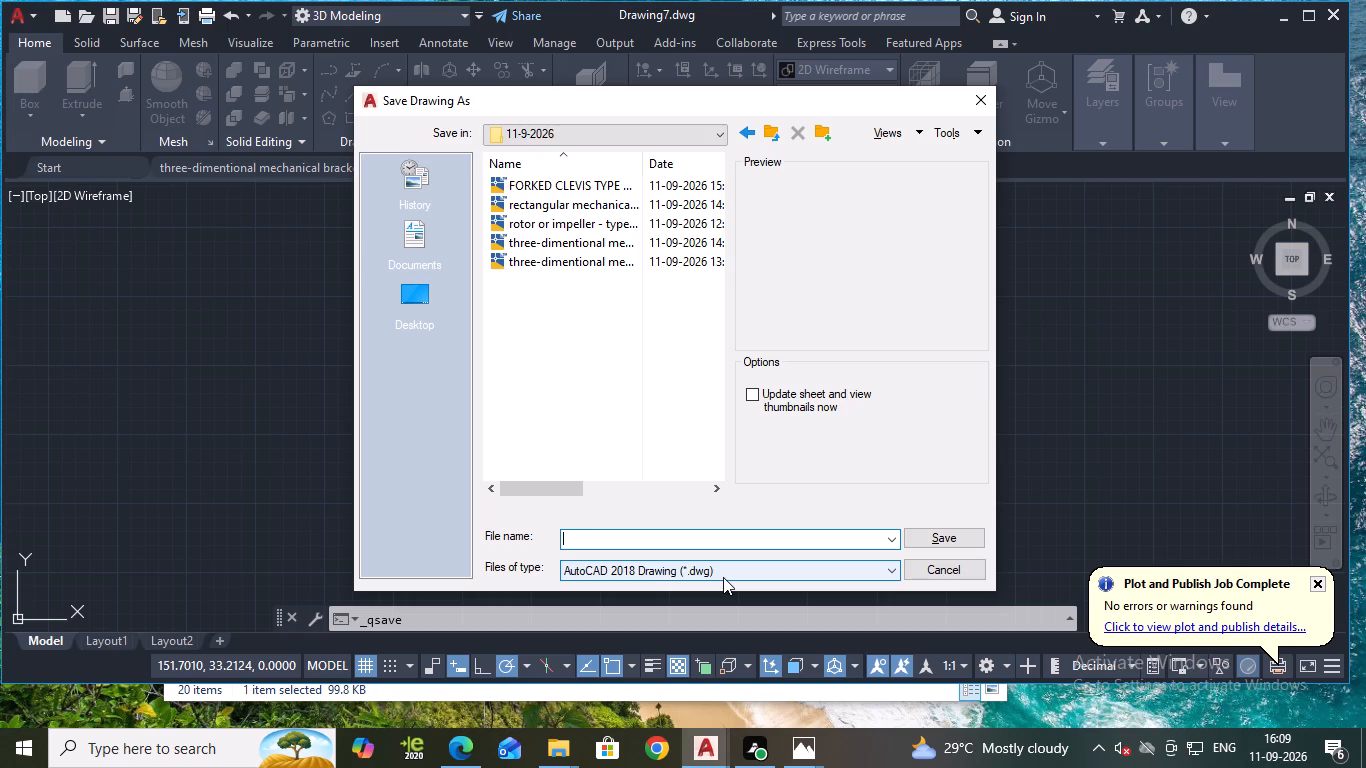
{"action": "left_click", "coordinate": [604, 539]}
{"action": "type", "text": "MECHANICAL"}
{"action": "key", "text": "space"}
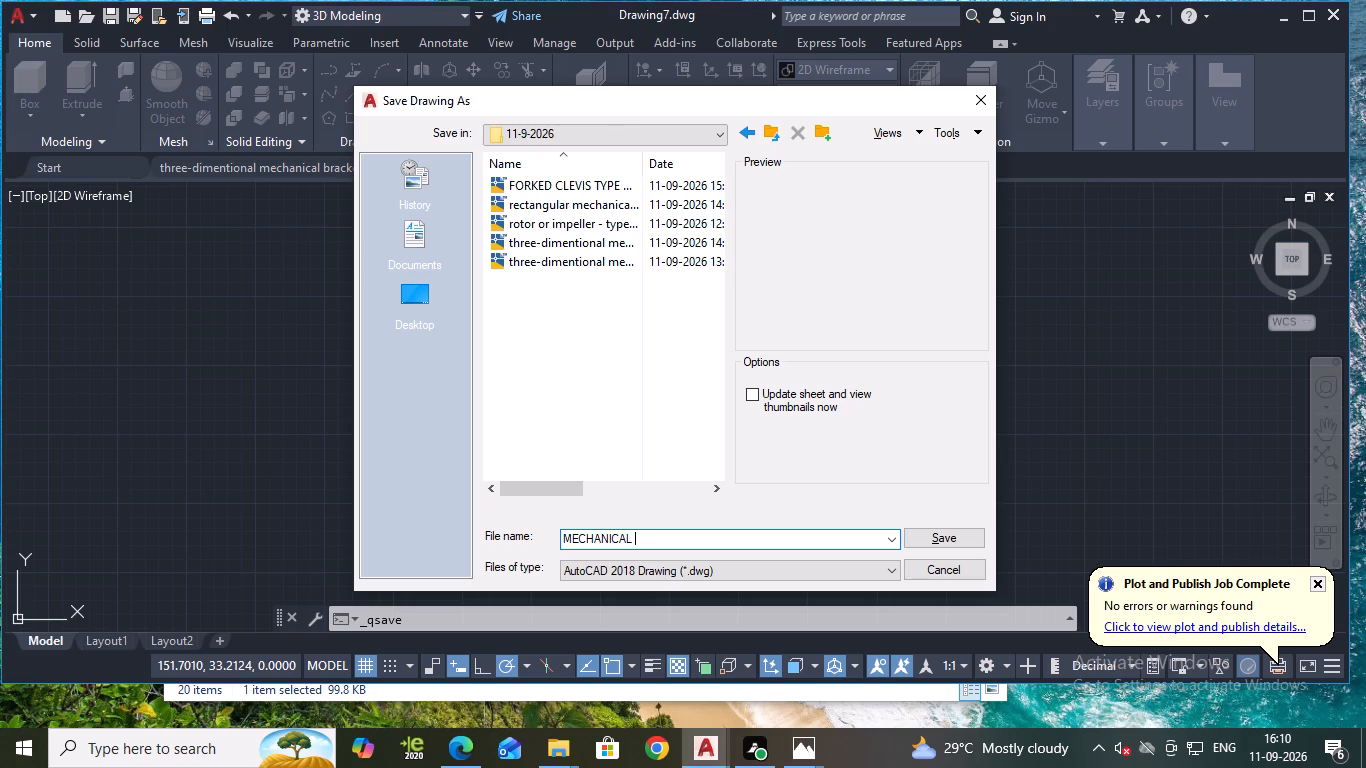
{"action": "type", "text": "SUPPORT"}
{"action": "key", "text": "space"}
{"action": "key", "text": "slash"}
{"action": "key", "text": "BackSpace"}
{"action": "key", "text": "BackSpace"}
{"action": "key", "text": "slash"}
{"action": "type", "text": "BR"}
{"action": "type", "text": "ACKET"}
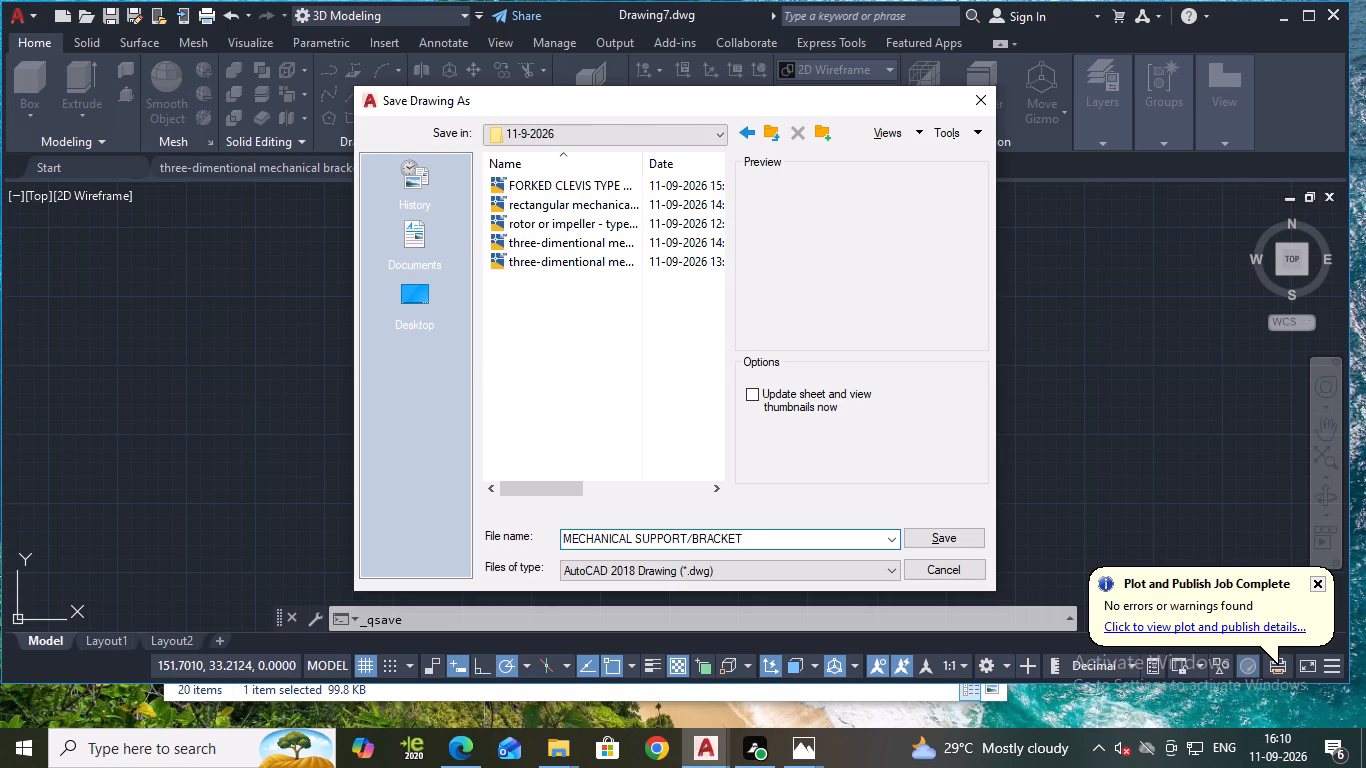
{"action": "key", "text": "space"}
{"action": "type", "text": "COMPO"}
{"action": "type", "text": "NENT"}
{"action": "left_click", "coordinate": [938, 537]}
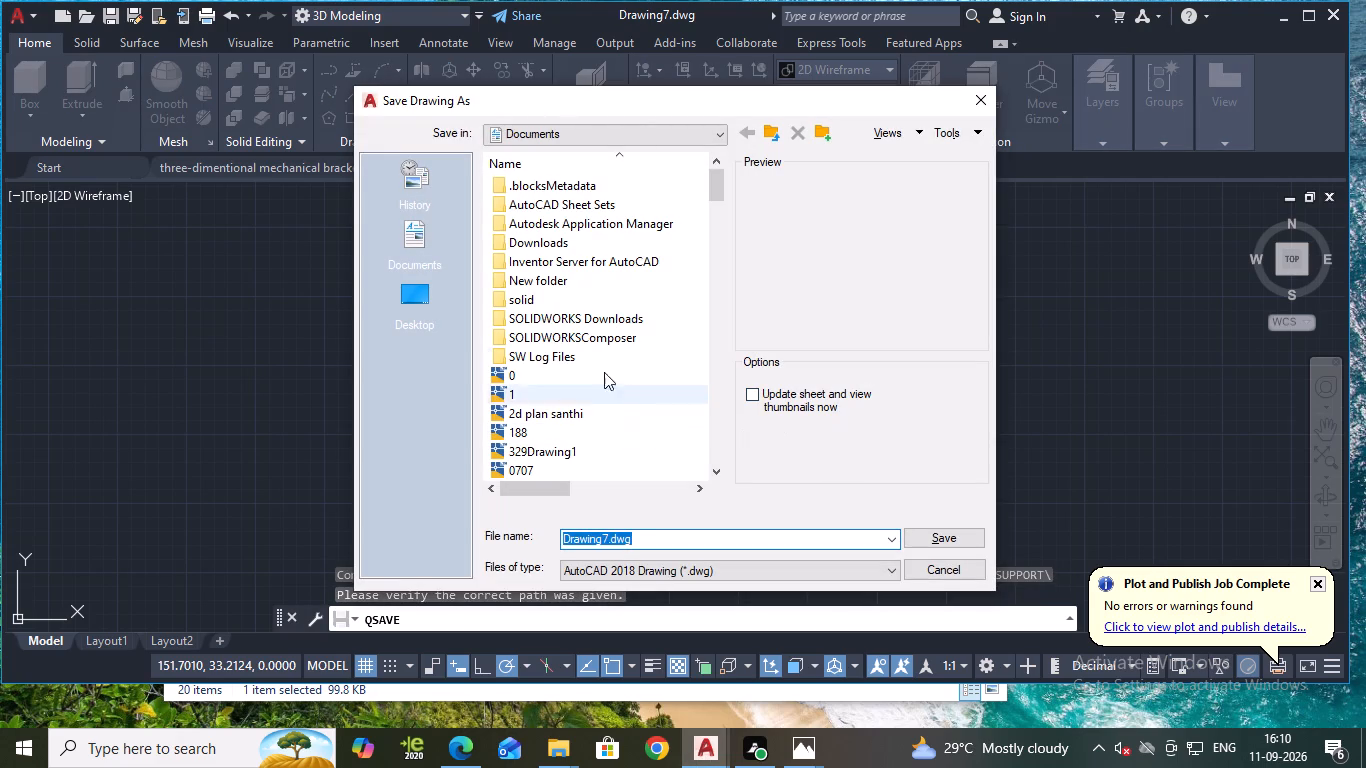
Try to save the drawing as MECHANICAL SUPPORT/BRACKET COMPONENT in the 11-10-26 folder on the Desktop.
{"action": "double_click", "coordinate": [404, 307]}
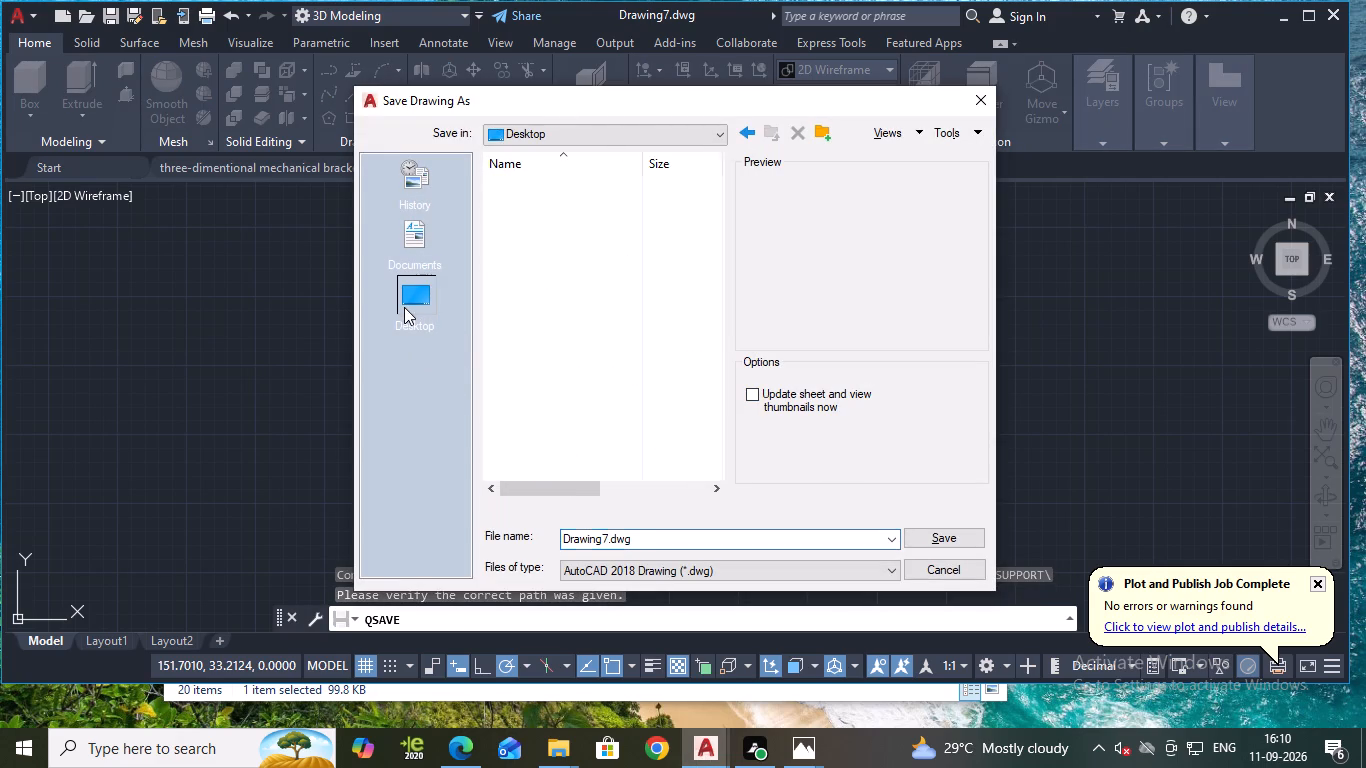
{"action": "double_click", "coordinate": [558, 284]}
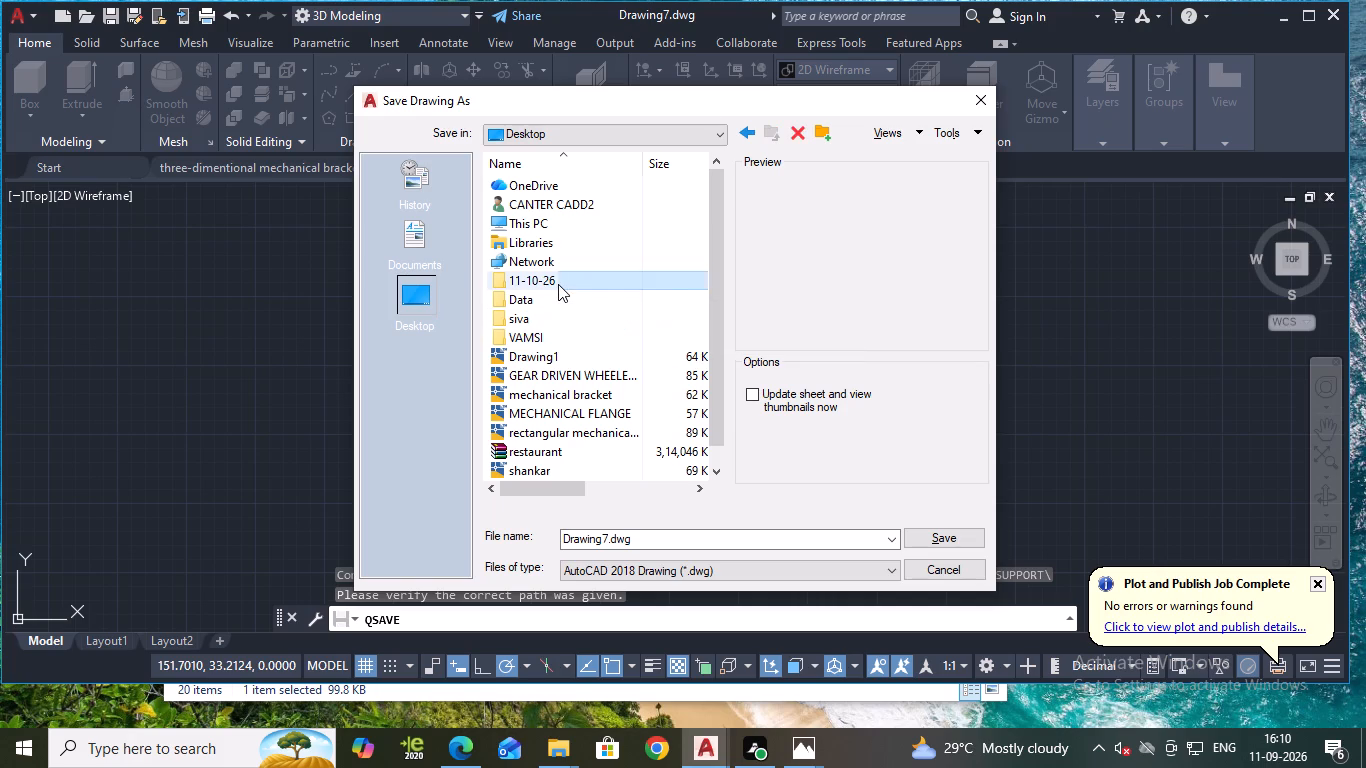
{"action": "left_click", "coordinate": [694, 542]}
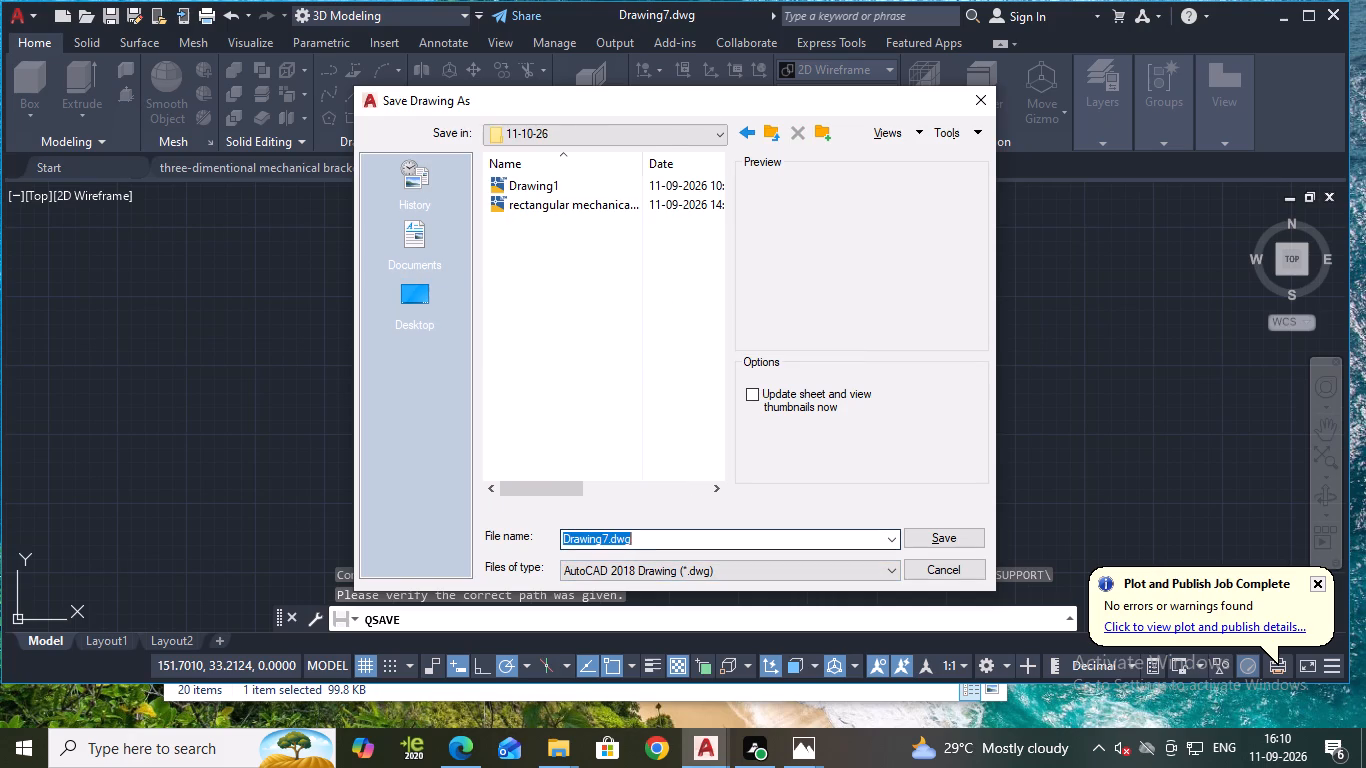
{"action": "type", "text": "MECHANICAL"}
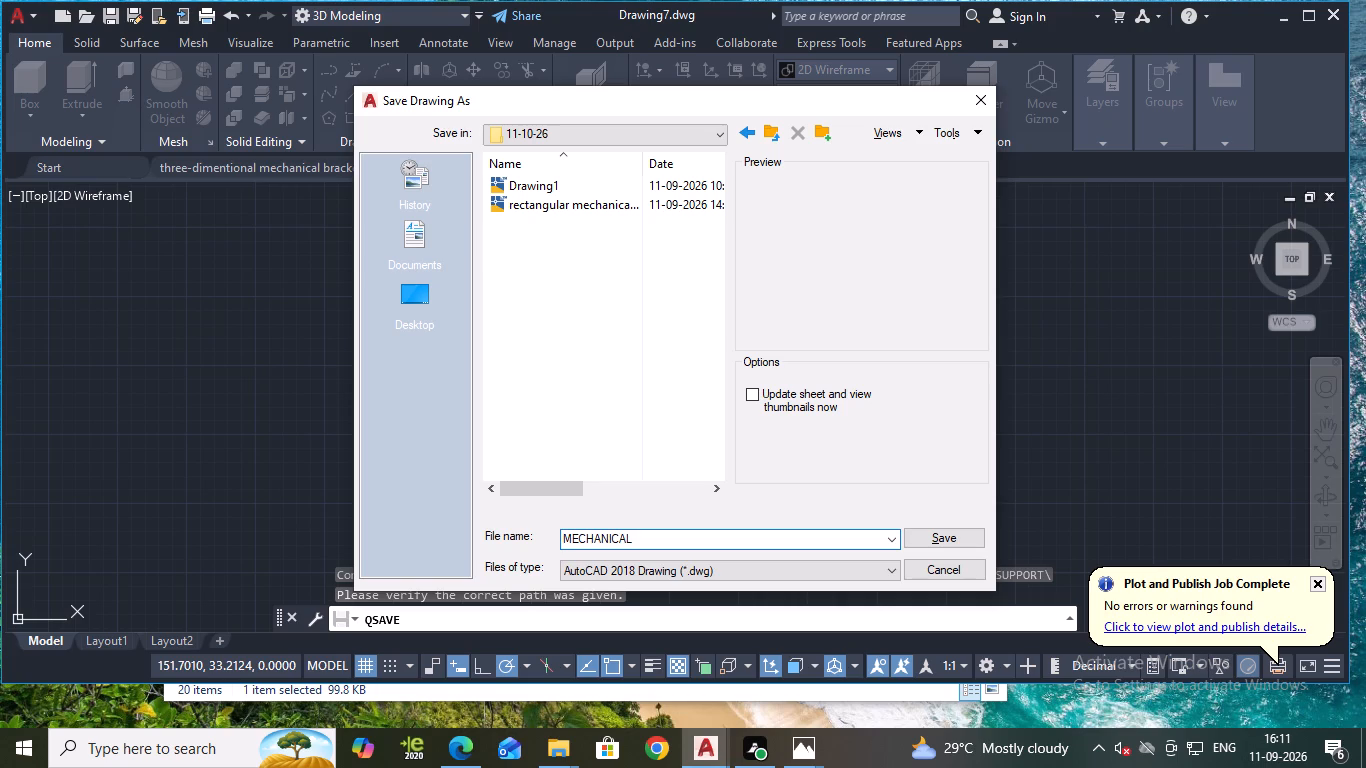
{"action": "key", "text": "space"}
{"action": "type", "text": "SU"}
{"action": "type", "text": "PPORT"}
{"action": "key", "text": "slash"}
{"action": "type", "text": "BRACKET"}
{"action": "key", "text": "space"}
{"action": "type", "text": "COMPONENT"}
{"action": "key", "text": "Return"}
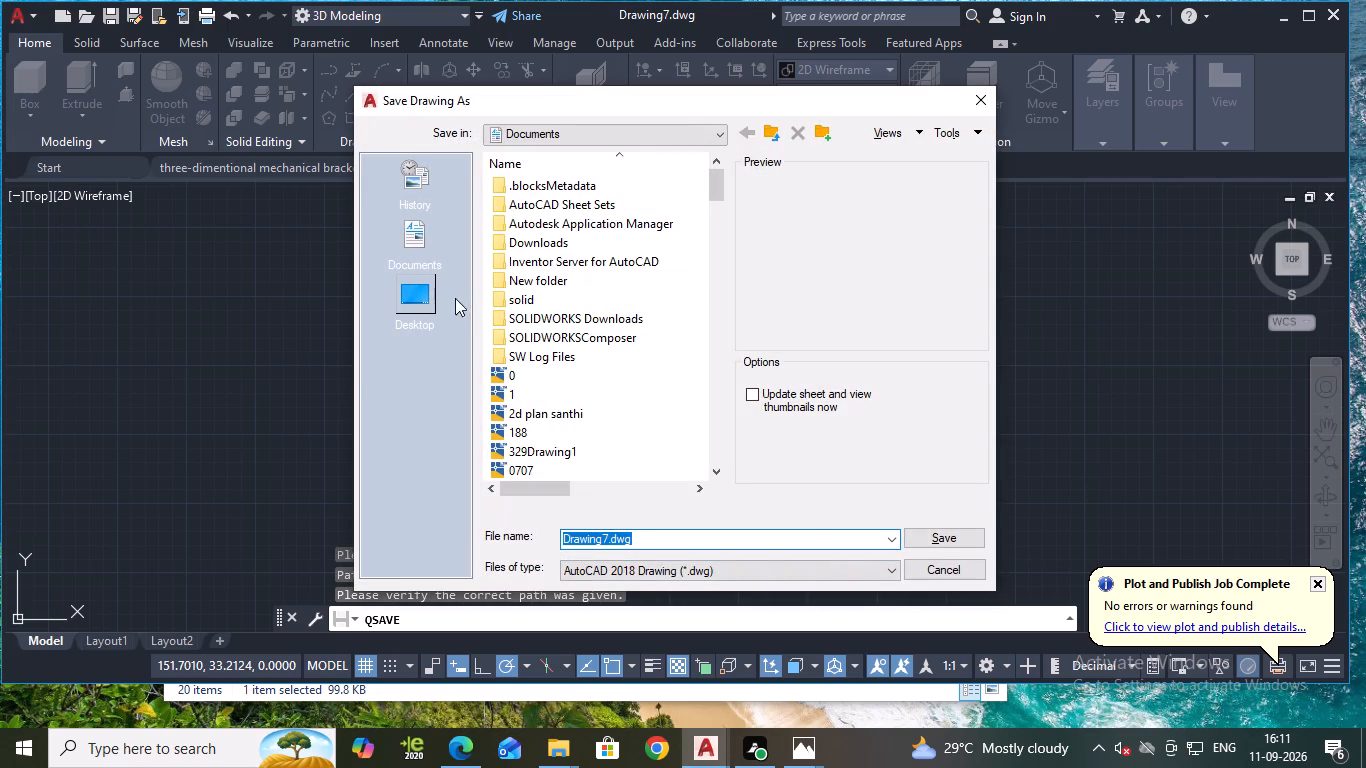
Save the drawing as Drawing7.dwg in the 11-9-2026 folder inside VAMSI on the Desktop.
{"action": "double_click", "coordinate": [422, 296]}
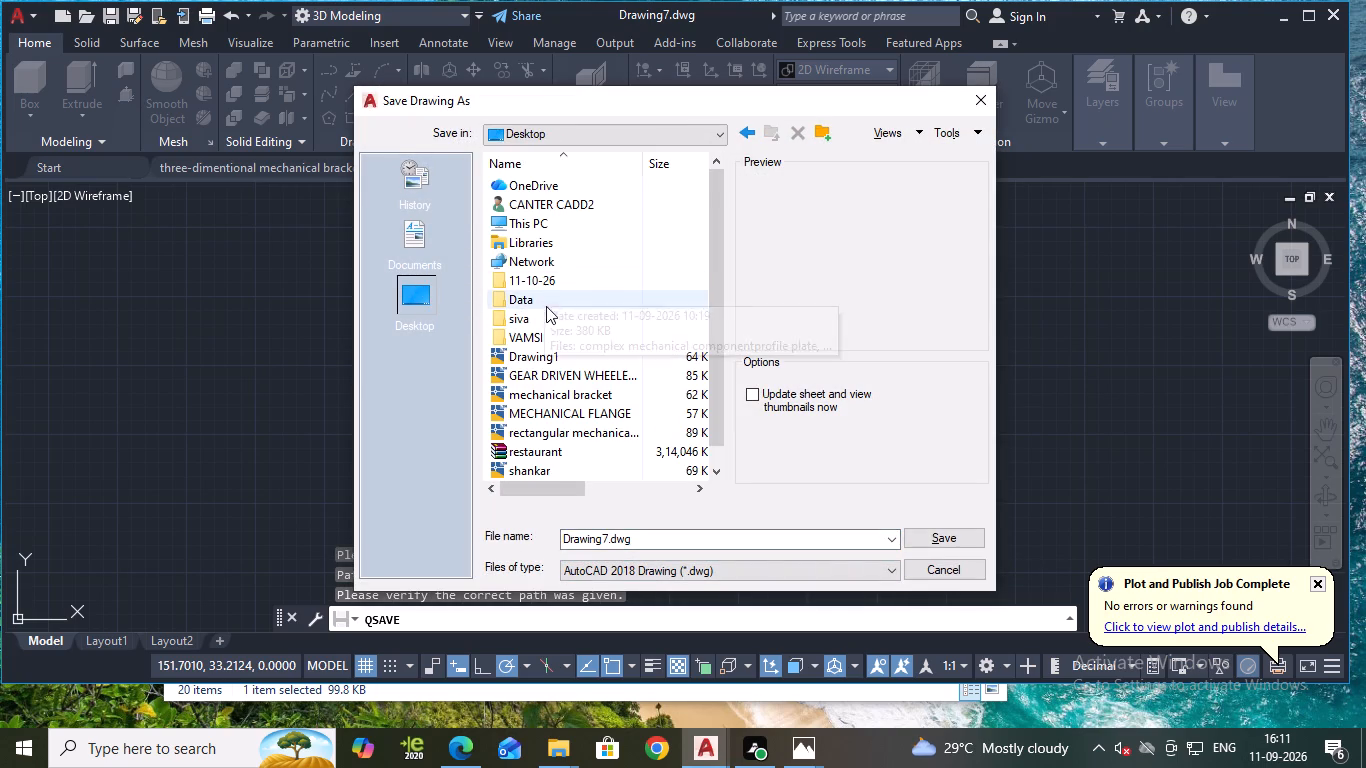
{"action": "double_click", "coordinate": [549, 342]}
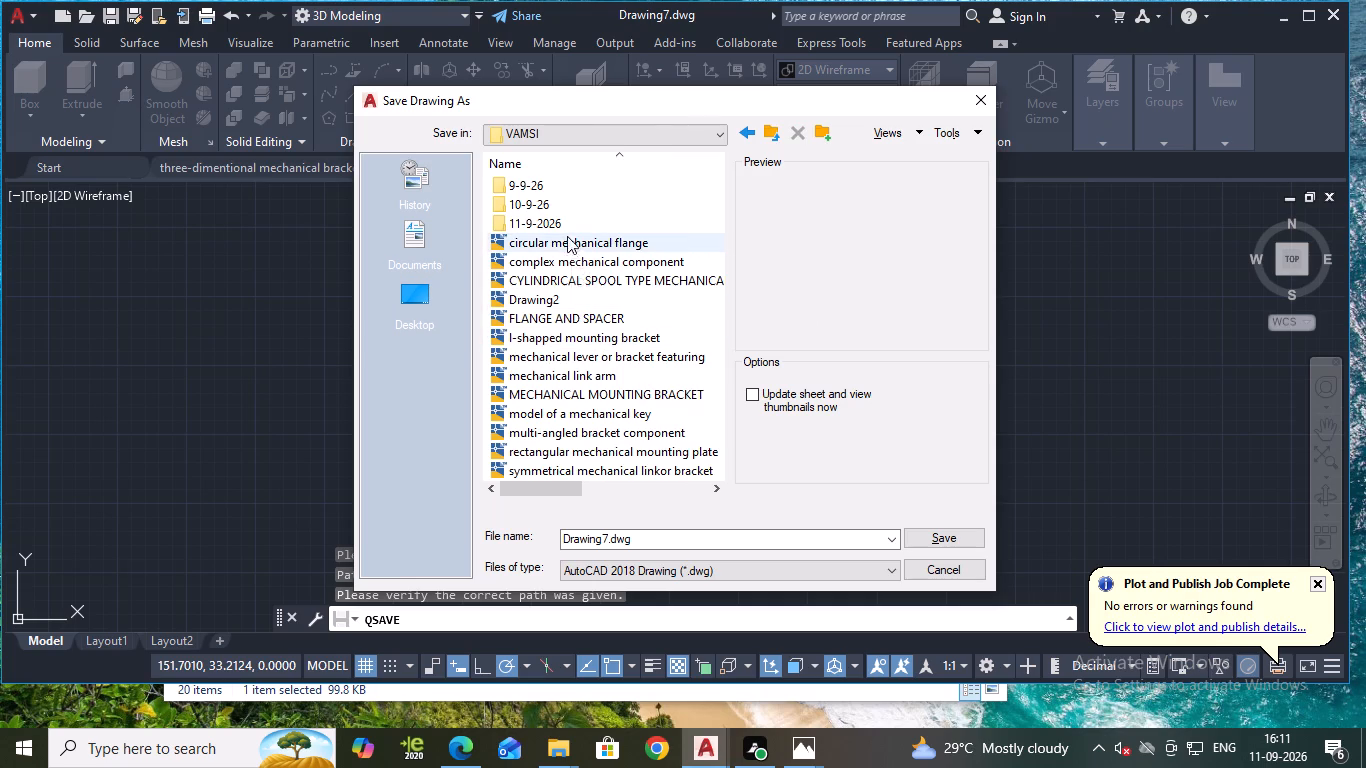
{"action": "double_click", "coordinate": [557, 227]}
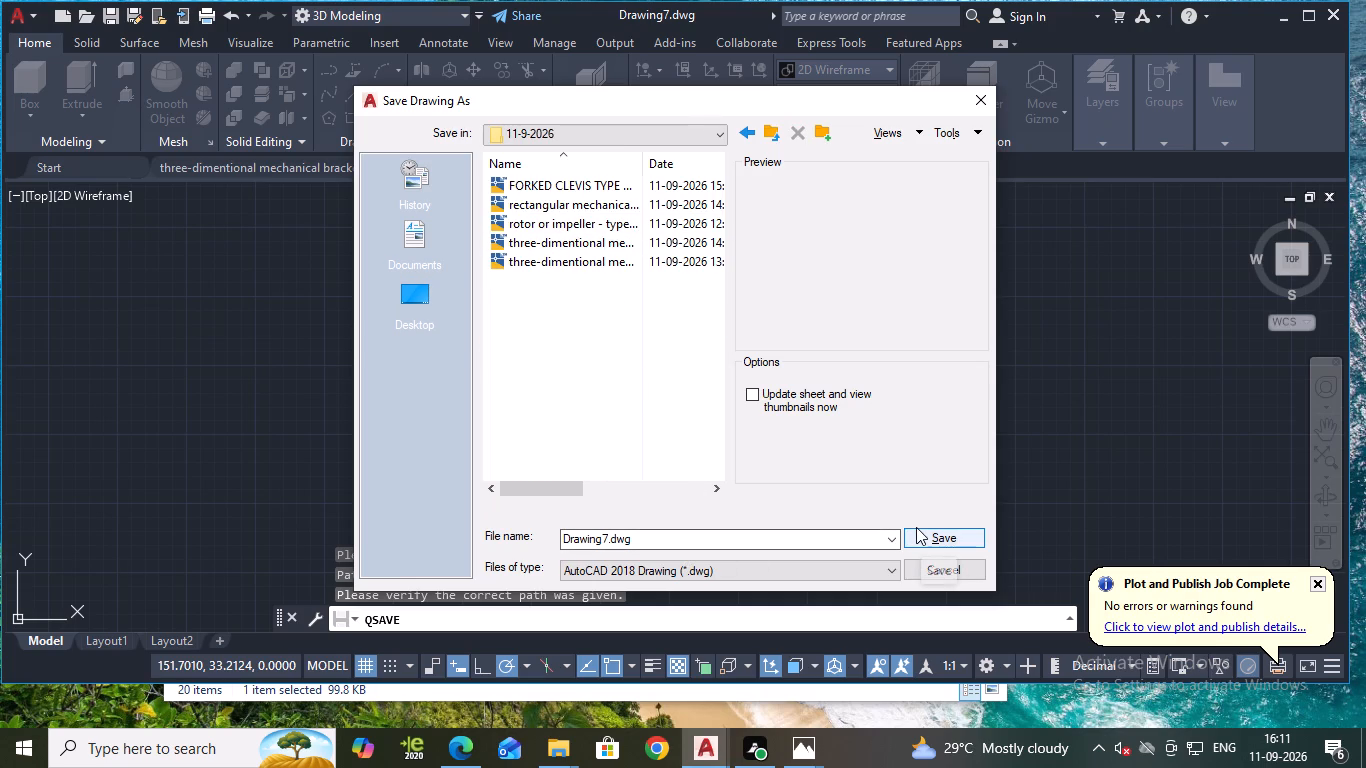
{"action": "left_click", "coordinate": [947, 531]}
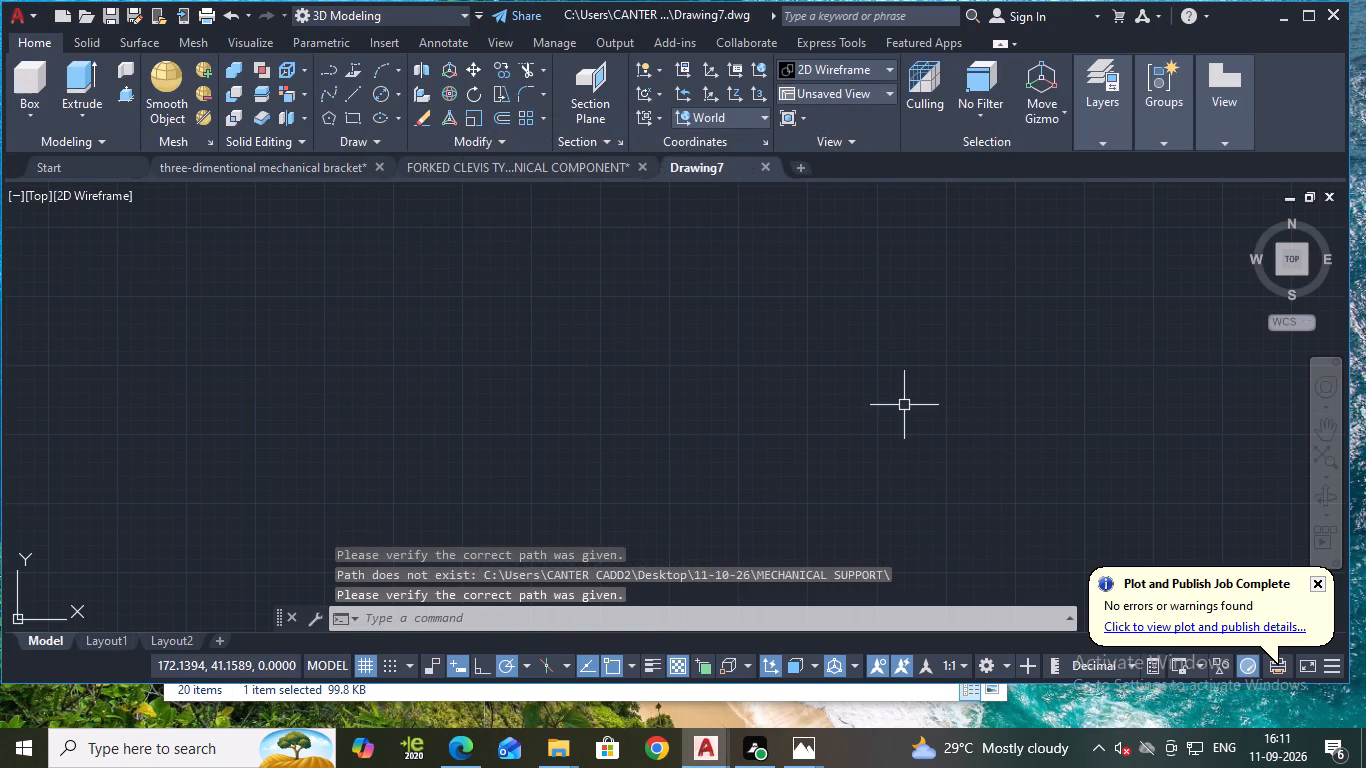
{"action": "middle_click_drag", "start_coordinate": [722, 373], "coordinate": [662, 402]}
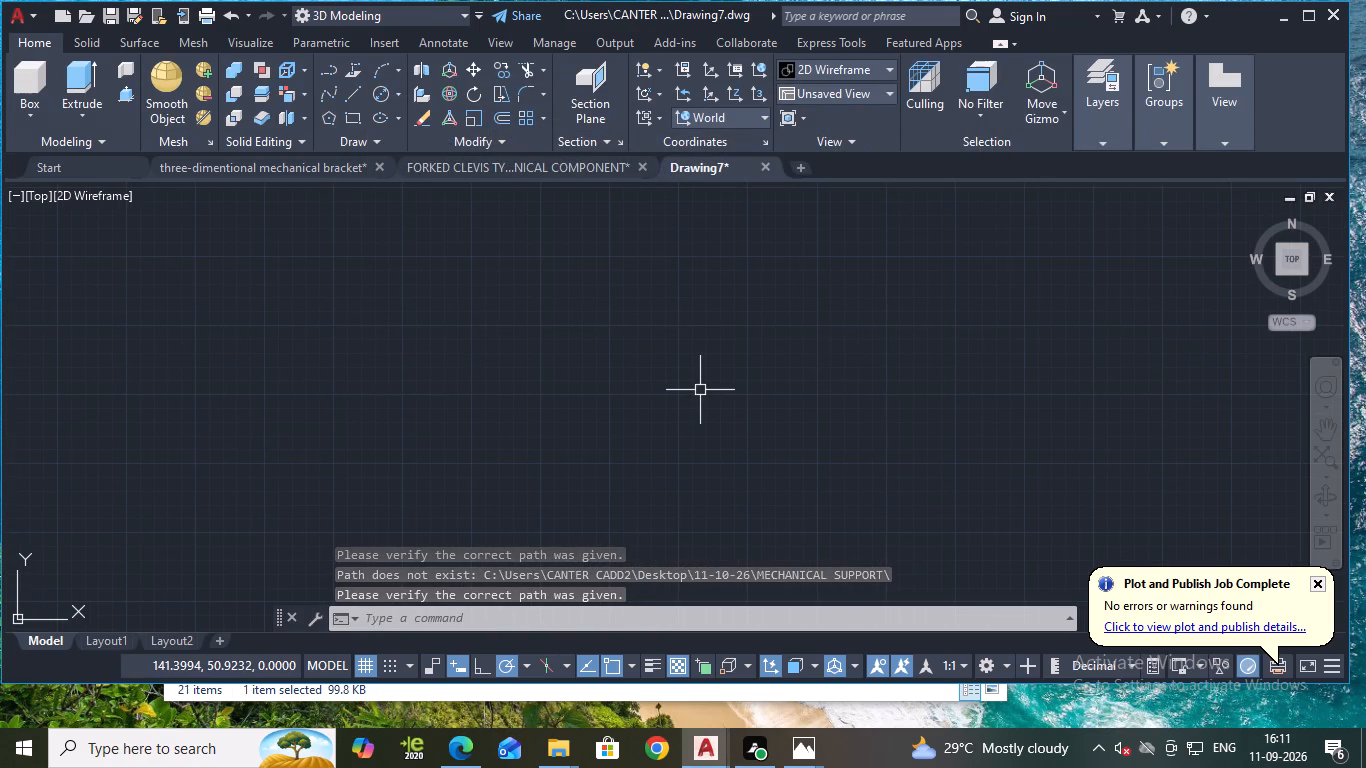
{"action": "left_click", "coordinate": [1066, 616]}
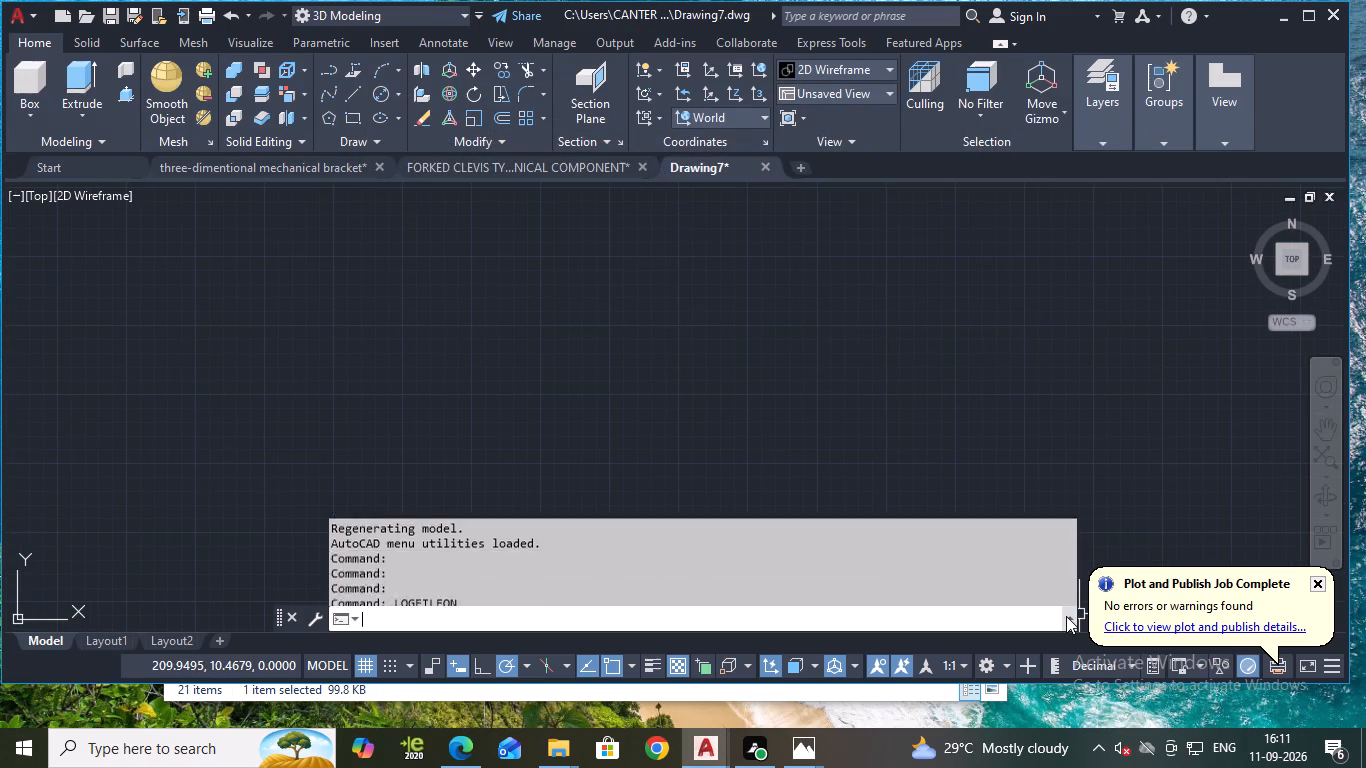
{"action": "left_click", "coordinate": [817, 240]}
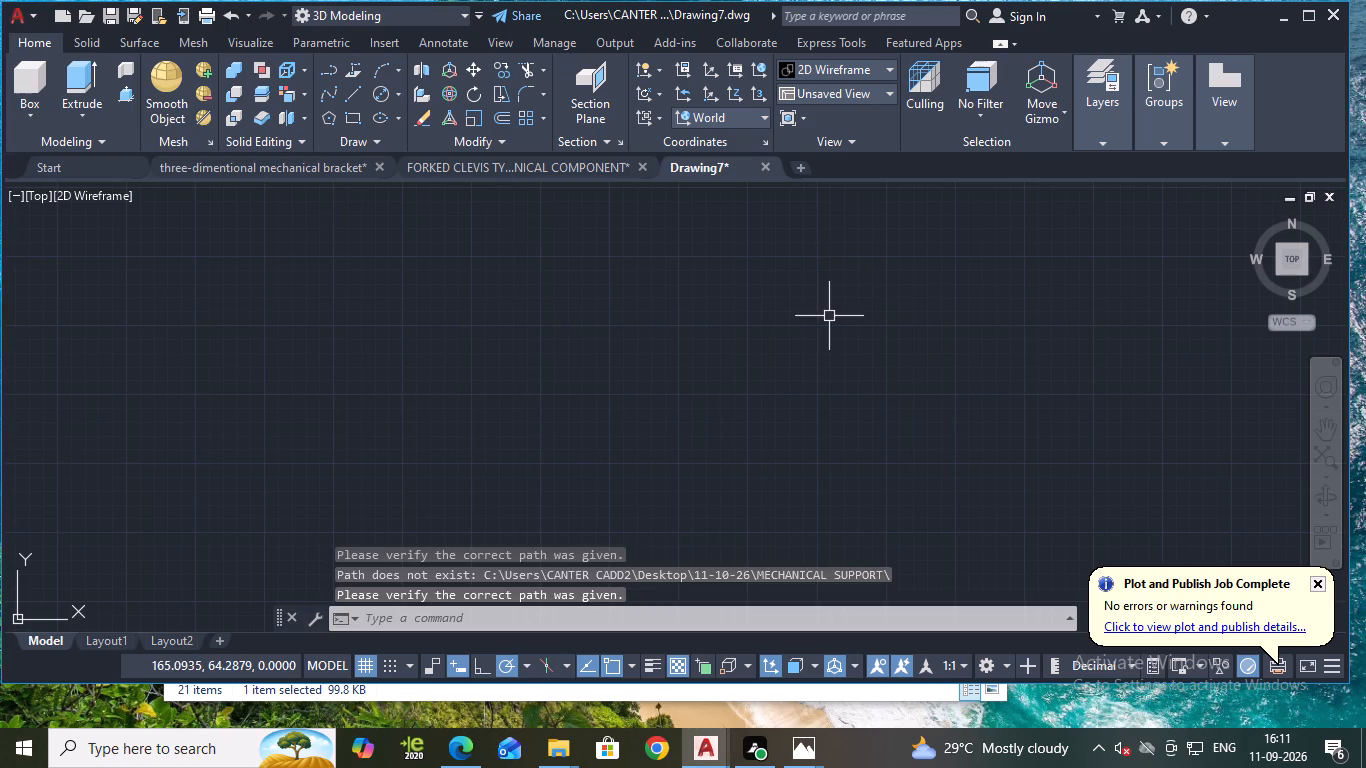
Try to set the model space limits with lower-left corner 0,0 and an upper-right X value of 1000.
{"action": "middle_click_drag", "start_coordinate": [829, 316], "coordinate": [777, 352]}
{"action": "type", "text": "LI"}
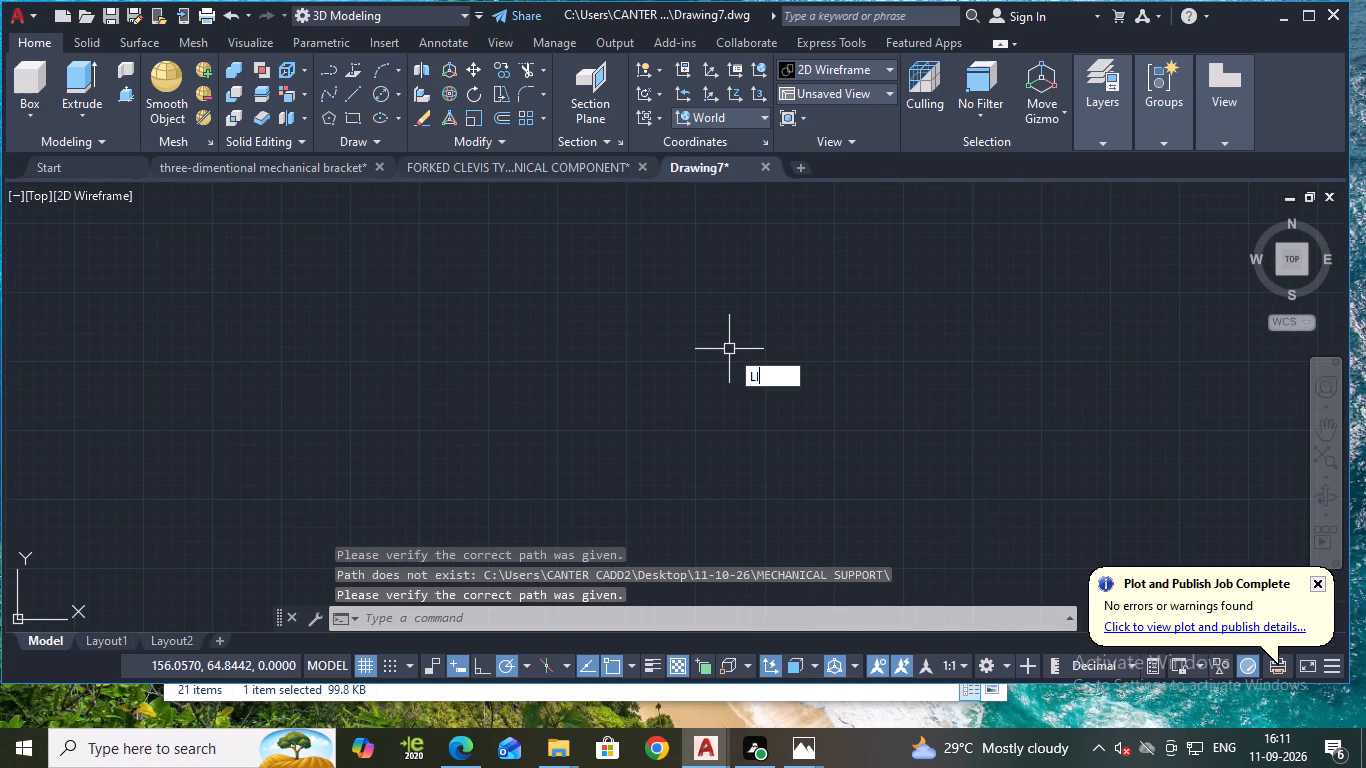
{"action": "type", "text": "MI"}
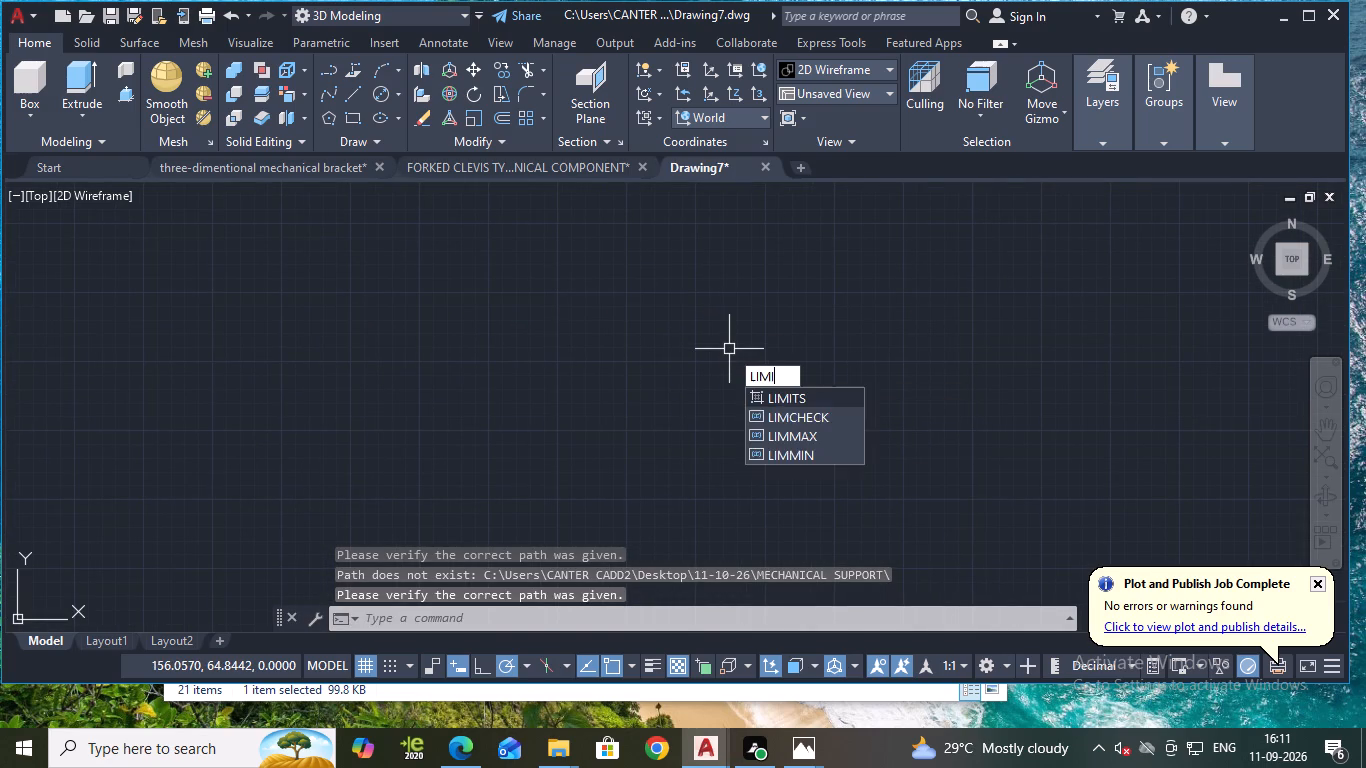
{"action": "left_click", "coordinate": [830, 392]}
{"action": "key", "text": "0"}
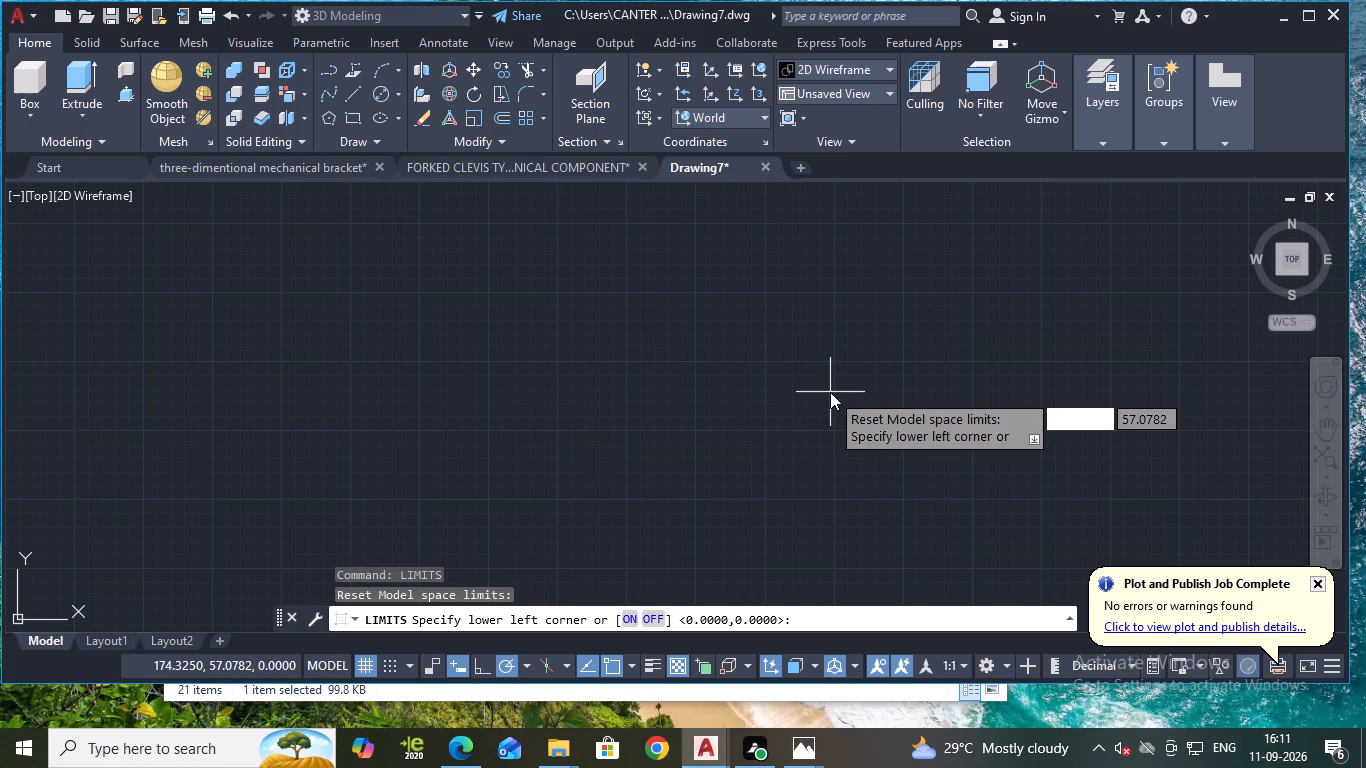
{"action": "type", "text": ",0"}
{"action": "key", "text": "Return"}
{"action": "type", "text": "1000"}
{"action": "key", "text": "comma"}
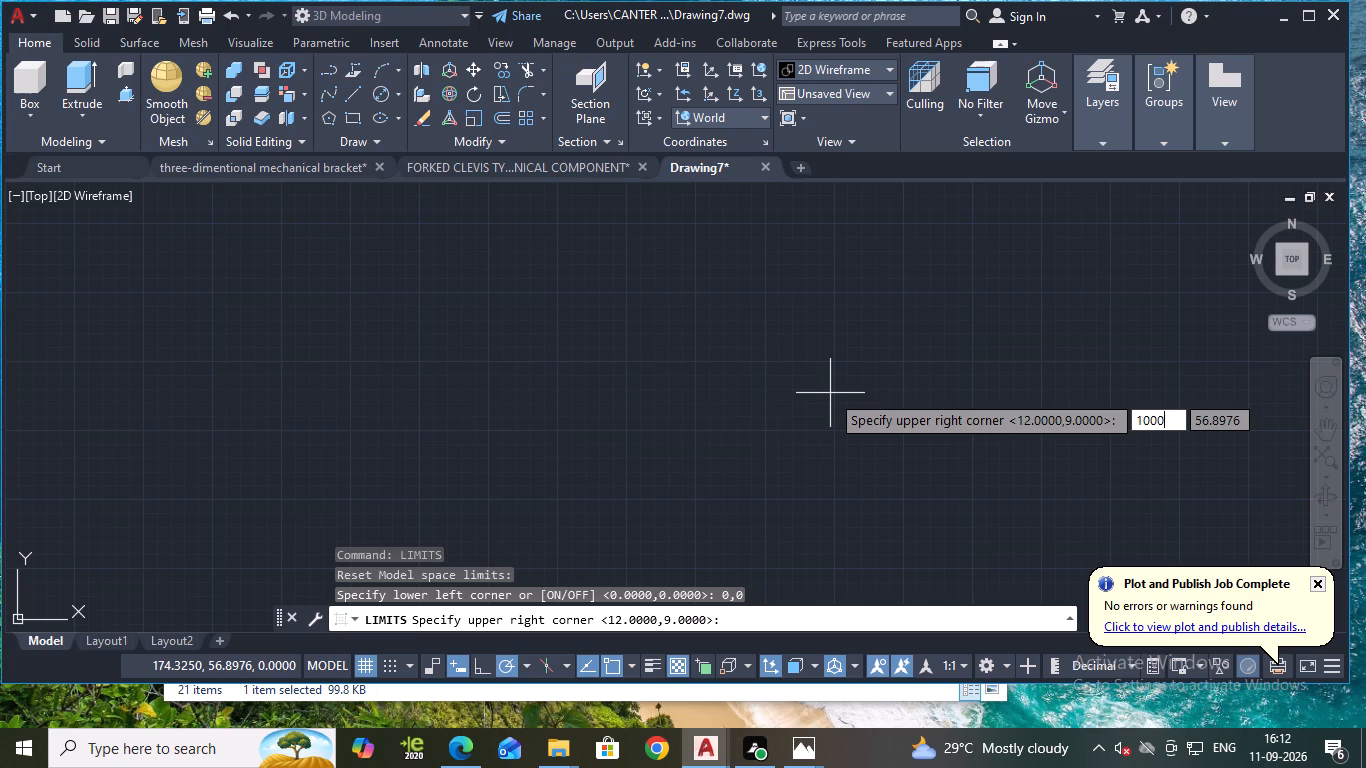
{"action": "key", "text": "Return"}
{"action": "key", "text": "comma"}
{"action": "key", "text": "Return"}
{"action": "key", "text": "Return"}
{"action": "key", "text": "Escape"}
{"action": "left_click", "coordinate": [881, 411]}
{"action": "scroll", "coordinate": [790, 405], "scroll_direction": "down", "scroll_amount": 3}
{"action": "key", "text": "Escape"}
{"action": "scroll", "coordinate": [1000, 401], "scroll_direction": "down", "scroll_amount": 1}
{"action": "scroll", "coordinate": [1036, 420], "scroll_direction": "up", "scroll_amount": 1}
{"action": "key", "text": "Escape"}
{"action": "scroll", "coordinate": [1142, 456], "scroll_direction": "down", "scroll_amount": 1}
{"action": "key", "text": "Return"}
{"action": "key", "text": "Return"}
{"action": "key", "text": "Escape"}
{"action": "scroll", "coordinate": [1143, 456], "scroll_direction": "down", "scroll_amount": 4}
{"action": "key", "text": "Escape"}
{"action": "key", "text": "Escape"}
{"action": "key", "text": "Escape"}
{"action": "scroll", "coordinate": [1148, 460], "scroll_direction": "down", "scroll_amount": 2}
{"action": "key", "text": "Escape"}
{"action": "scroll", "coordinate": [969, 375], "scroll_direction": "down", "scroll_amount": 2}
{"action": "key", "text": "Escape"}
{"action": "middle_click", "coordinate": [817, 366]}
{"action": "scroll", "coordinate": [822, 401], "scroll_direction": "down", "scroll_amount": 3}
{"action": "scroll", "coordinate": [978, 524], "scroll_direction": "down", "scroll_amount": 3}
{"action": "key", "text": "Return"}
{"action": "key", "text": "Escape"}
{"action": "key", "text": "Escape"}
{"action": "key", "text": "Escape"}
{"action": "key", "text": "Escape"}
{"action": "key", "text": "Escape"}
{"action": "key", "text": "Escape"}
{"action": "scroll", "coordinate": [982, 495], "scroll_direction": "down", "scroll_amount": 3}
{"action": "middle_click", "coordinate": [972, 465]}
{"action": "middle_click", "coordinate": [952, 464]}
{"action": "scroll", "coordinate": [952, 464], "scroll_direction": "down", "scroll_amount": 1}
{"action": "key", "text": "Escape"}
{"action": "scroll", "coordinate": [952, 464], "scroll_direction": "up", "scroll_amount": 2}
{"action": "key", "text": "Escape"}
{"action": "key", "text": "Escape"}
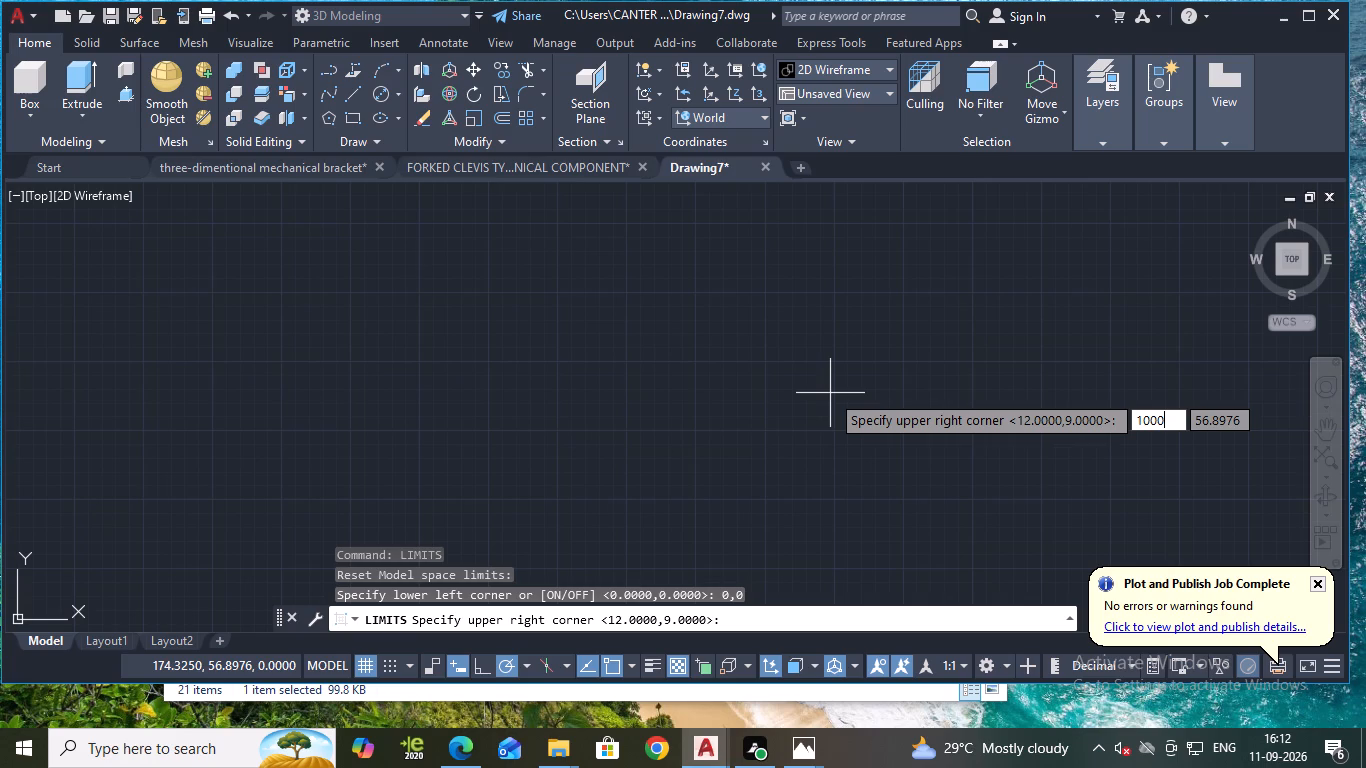
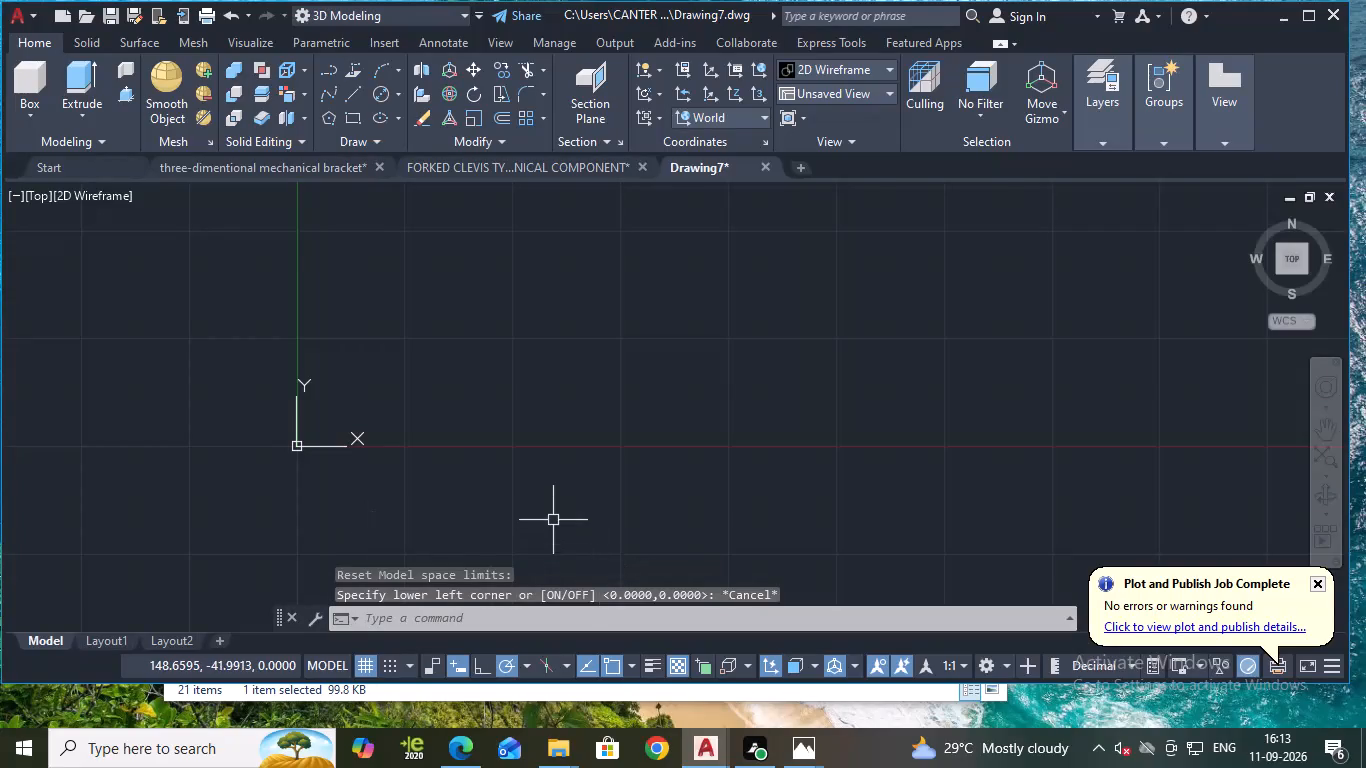
Switch the model space to the Front view.
{"action": "middle_click_drag", "start_coordinate": [791, 367], "coordinate": [592, 449]}
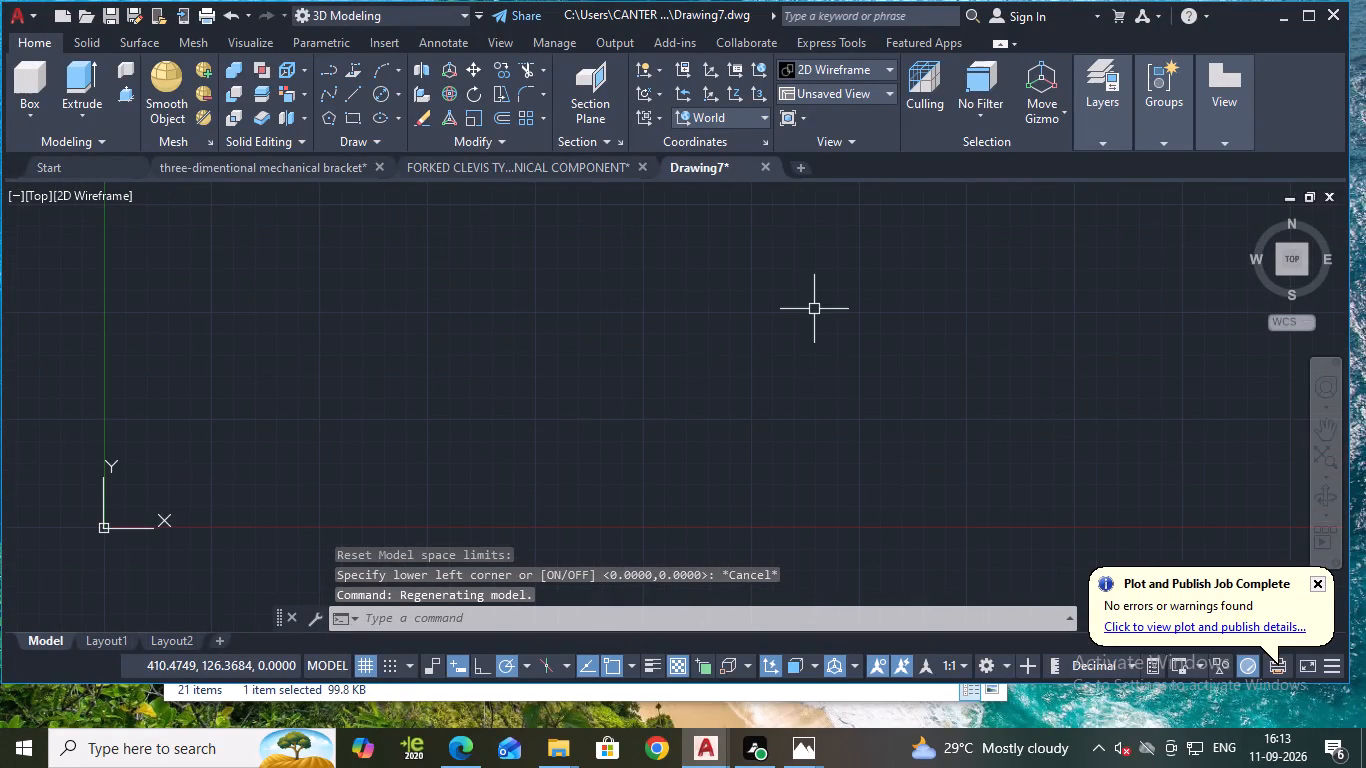
{"action": "scroll", "coordinate": [816, 309], "scroll_direction": "down", "scroll_amount": 1}
{"action": "middle_click_drag", "start_coordinate": [816, 309], "coordinate": [701, 384]}
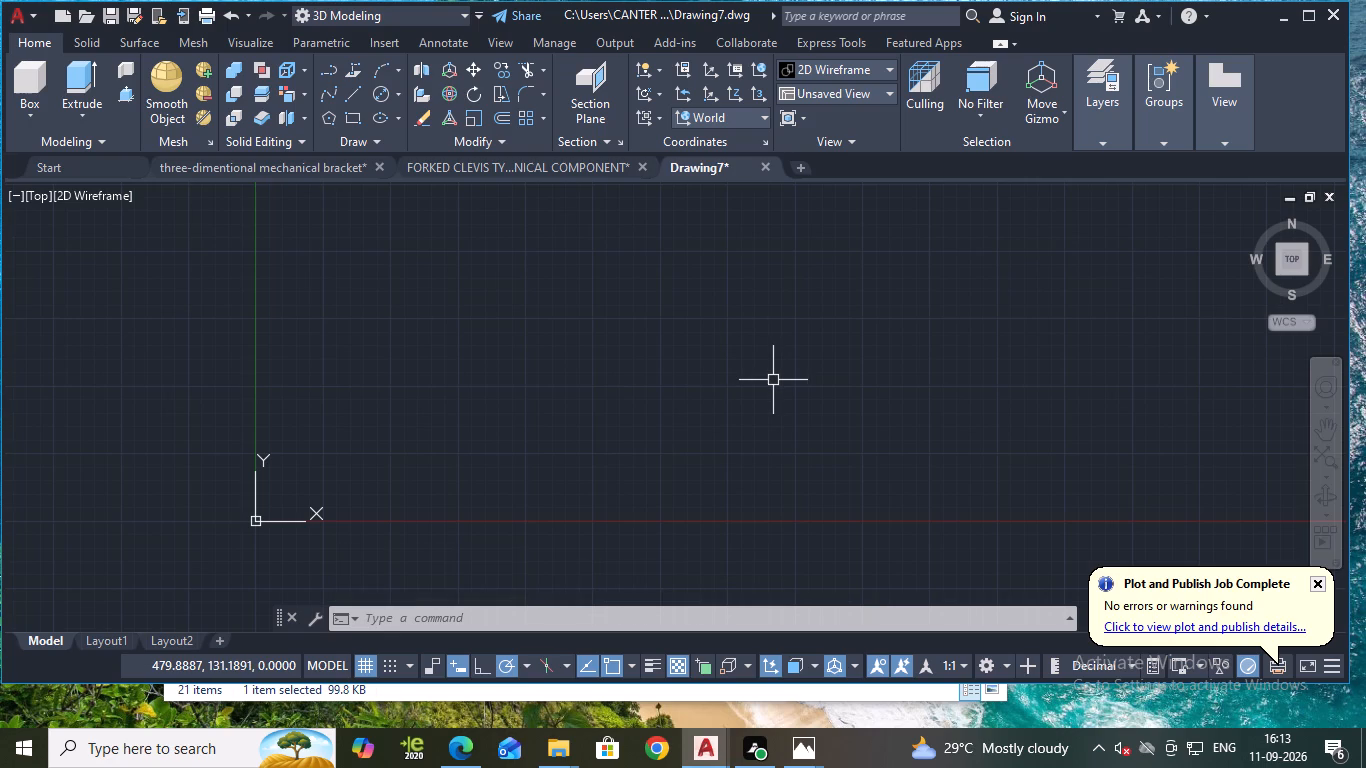
{"action": "key", "text": "z"}
{"action": "key", "text": "Return"}
{"action": "key", "text": "a"}
{"action": "key", "text": "Return"}
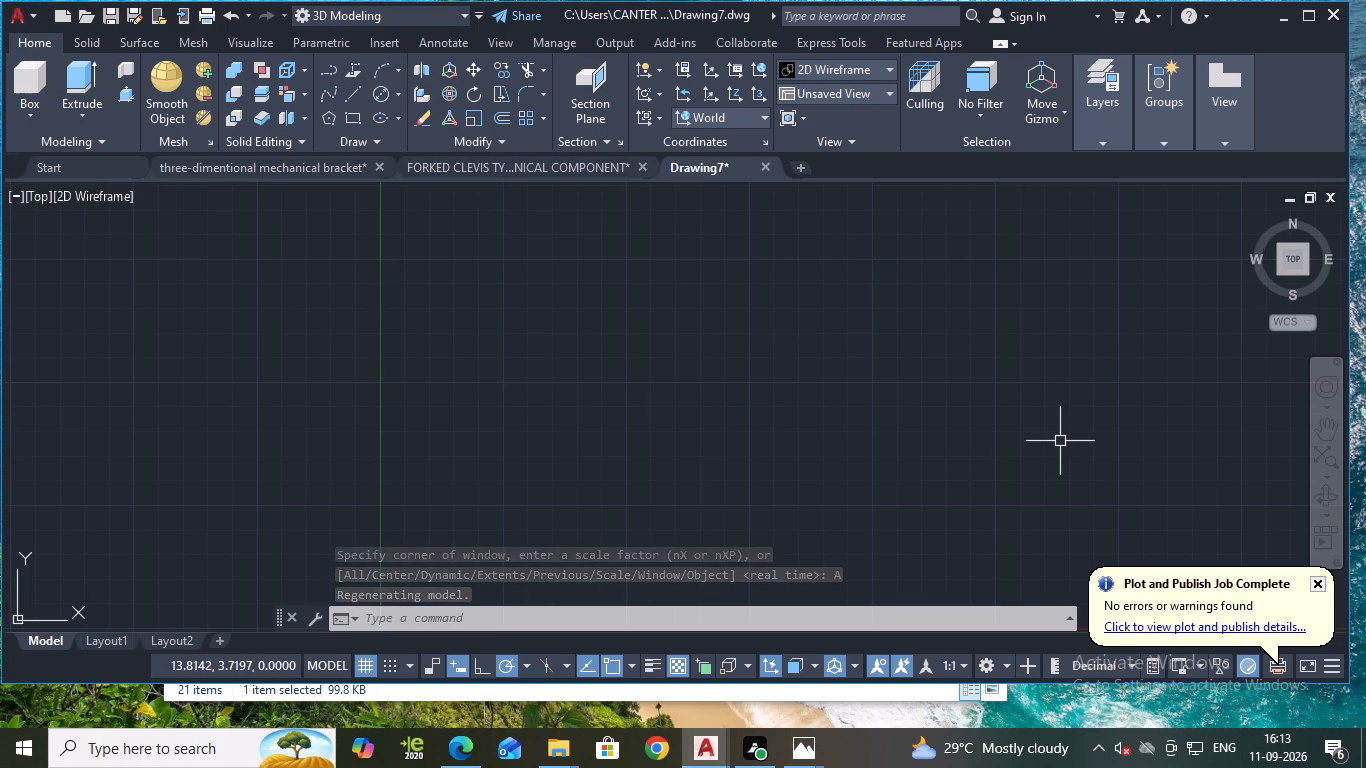
{"action": "middle_click_drag", "start_coordinate": [1052, 435], "coordinate": [1021, 443]}
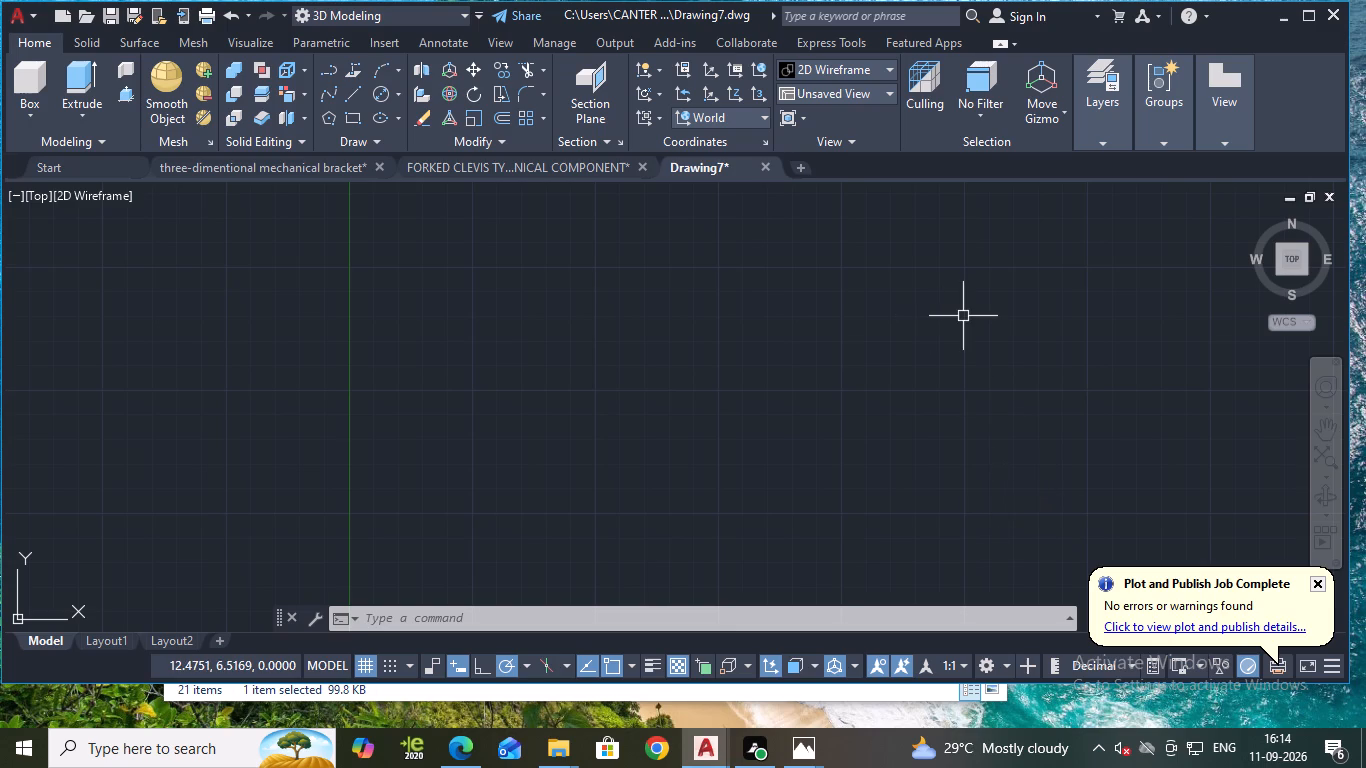
{"action": "middle_click_drag", "start_coordinate": [961, 317], "coordinate": [856, 363]}
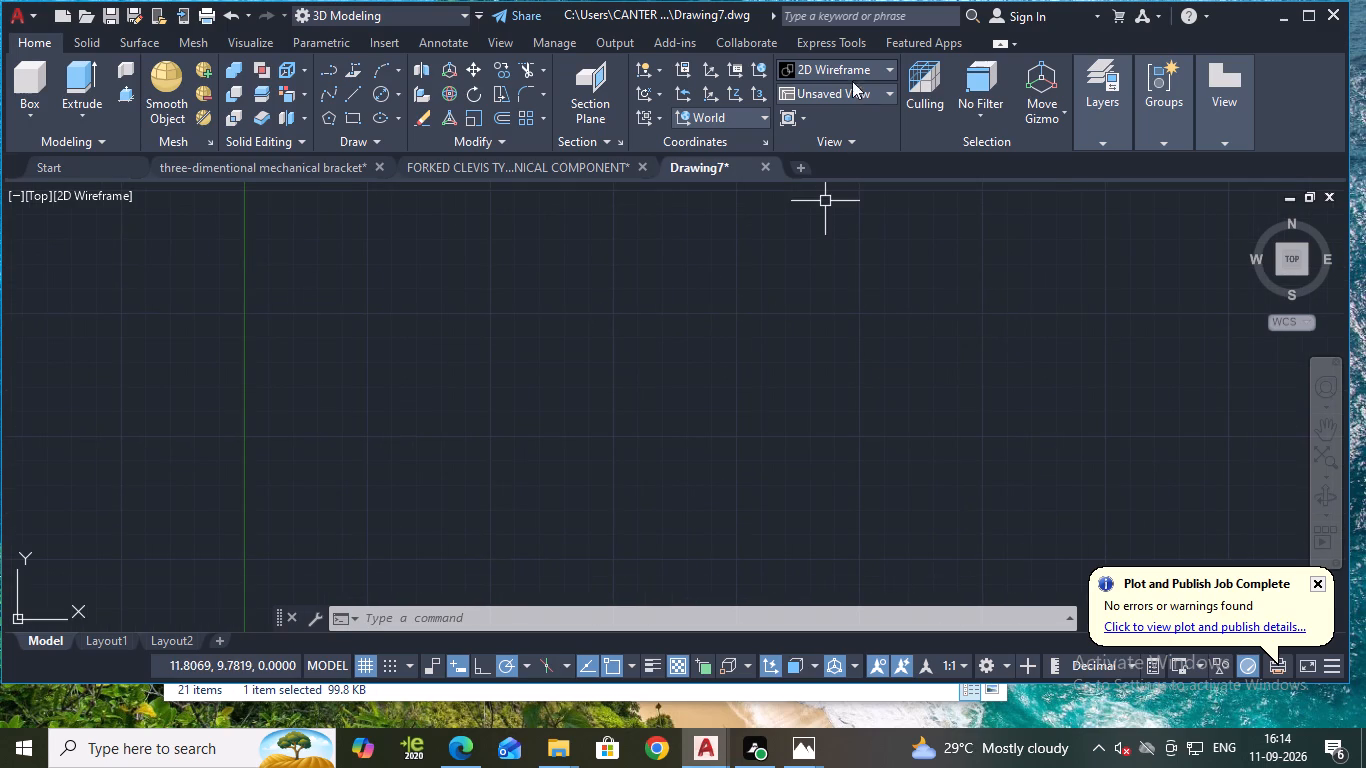
{"action": "left_click", "coordinate": [848, 89]}
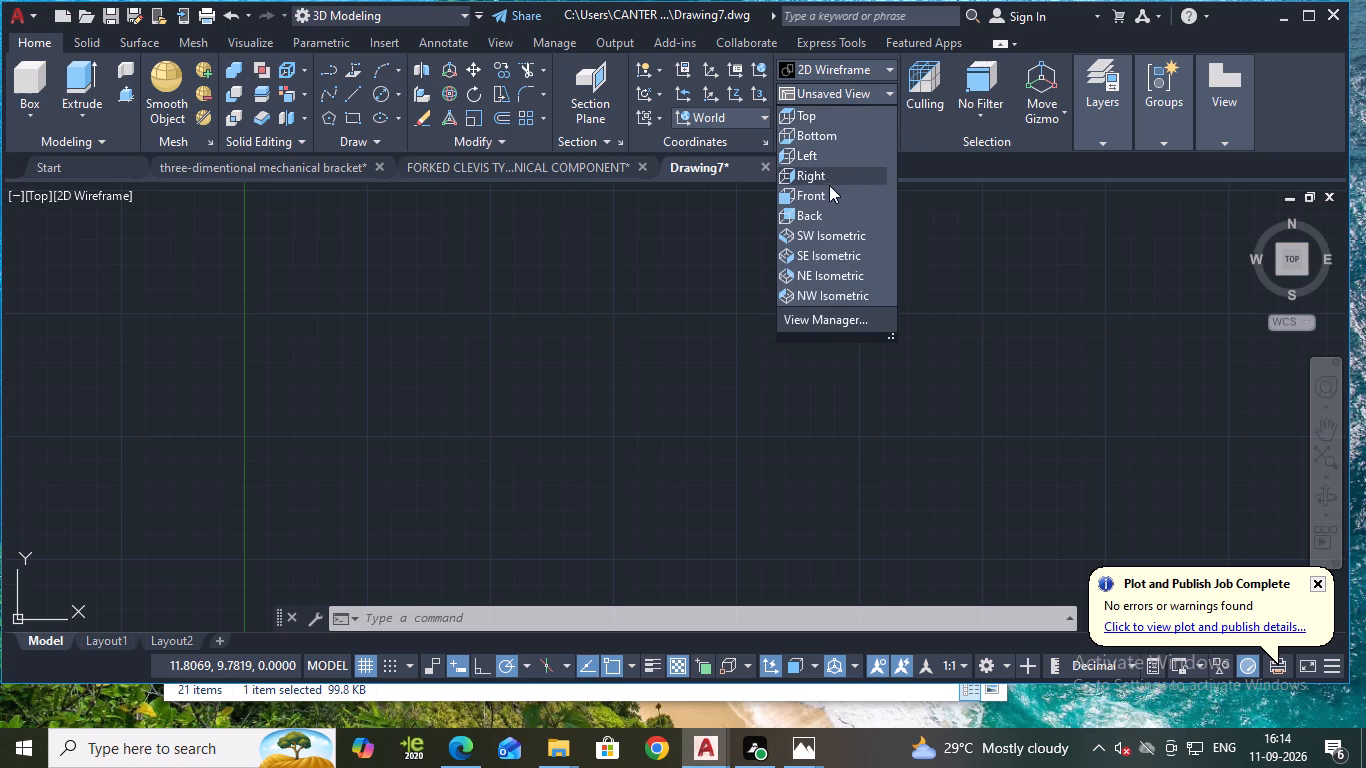
{"action": "left_click", "coordinate": [830, 189]}
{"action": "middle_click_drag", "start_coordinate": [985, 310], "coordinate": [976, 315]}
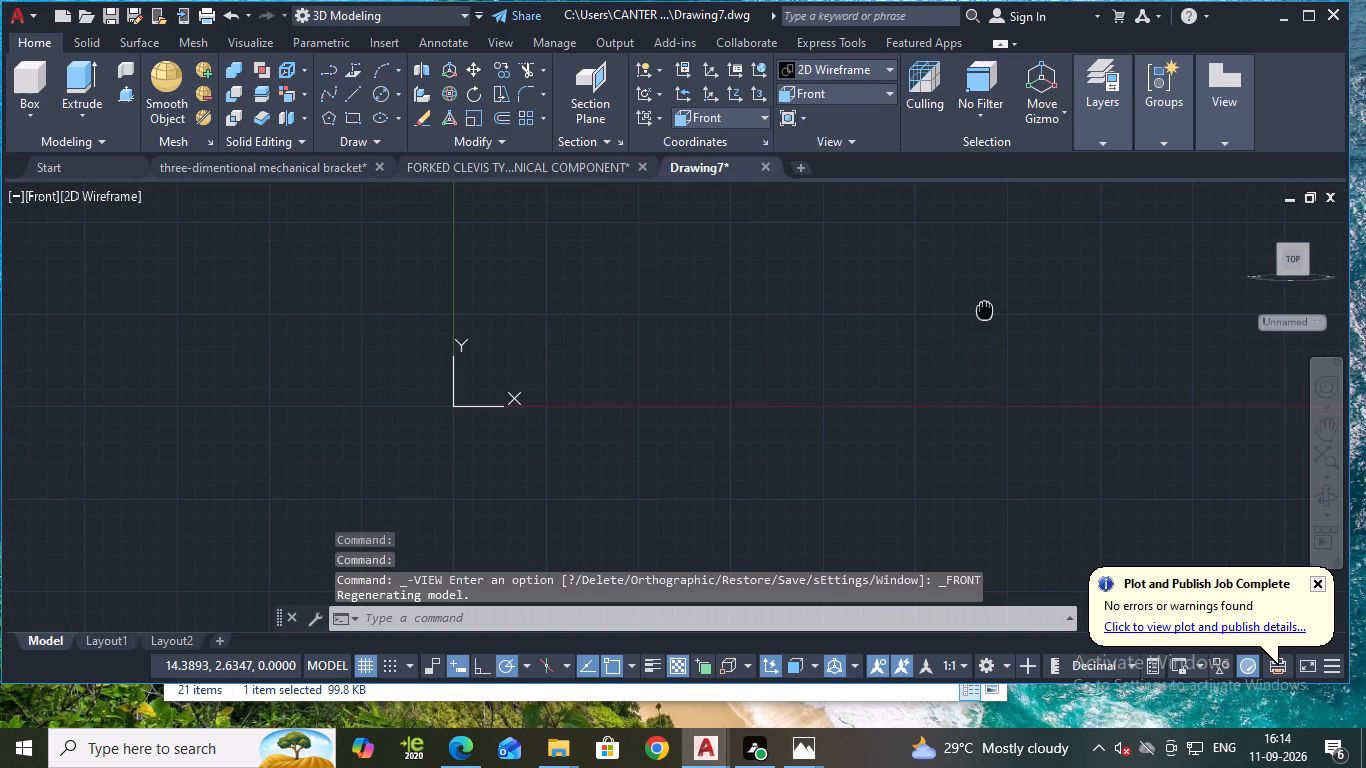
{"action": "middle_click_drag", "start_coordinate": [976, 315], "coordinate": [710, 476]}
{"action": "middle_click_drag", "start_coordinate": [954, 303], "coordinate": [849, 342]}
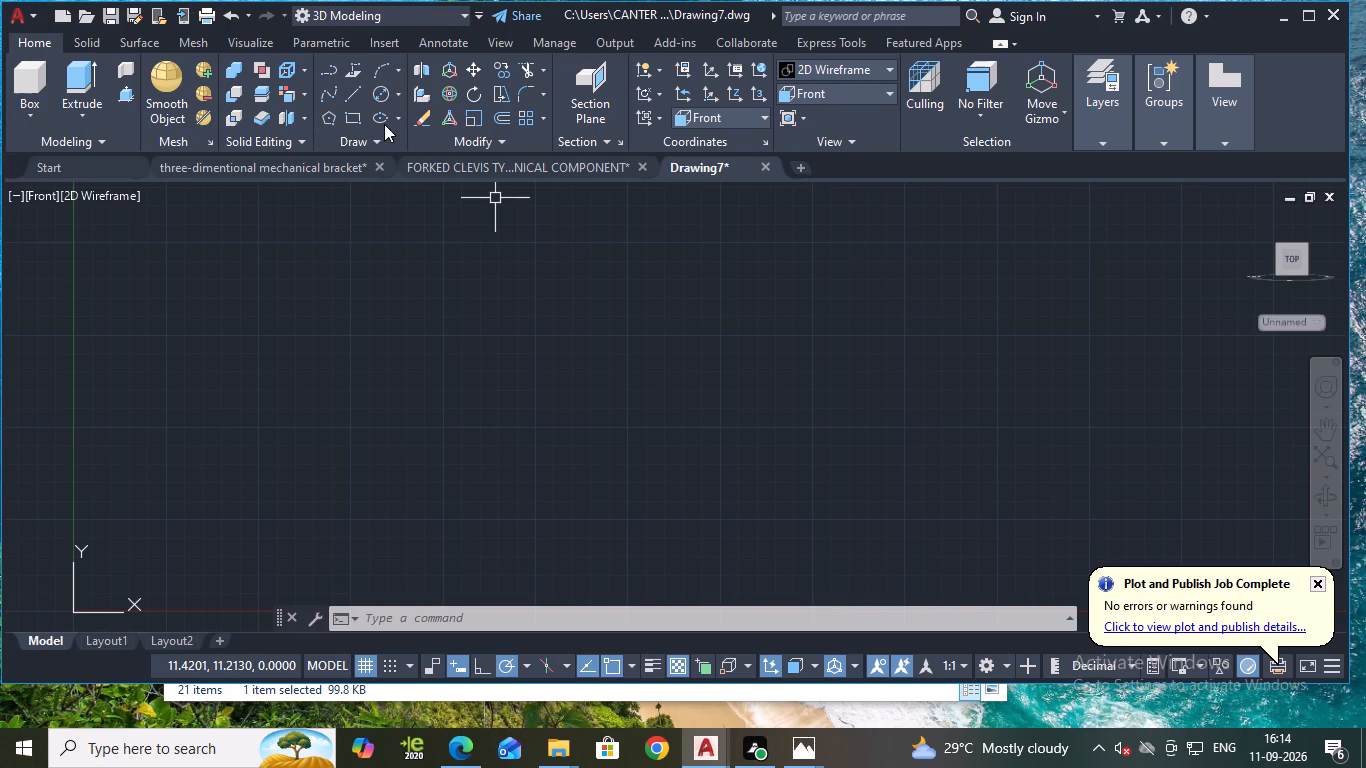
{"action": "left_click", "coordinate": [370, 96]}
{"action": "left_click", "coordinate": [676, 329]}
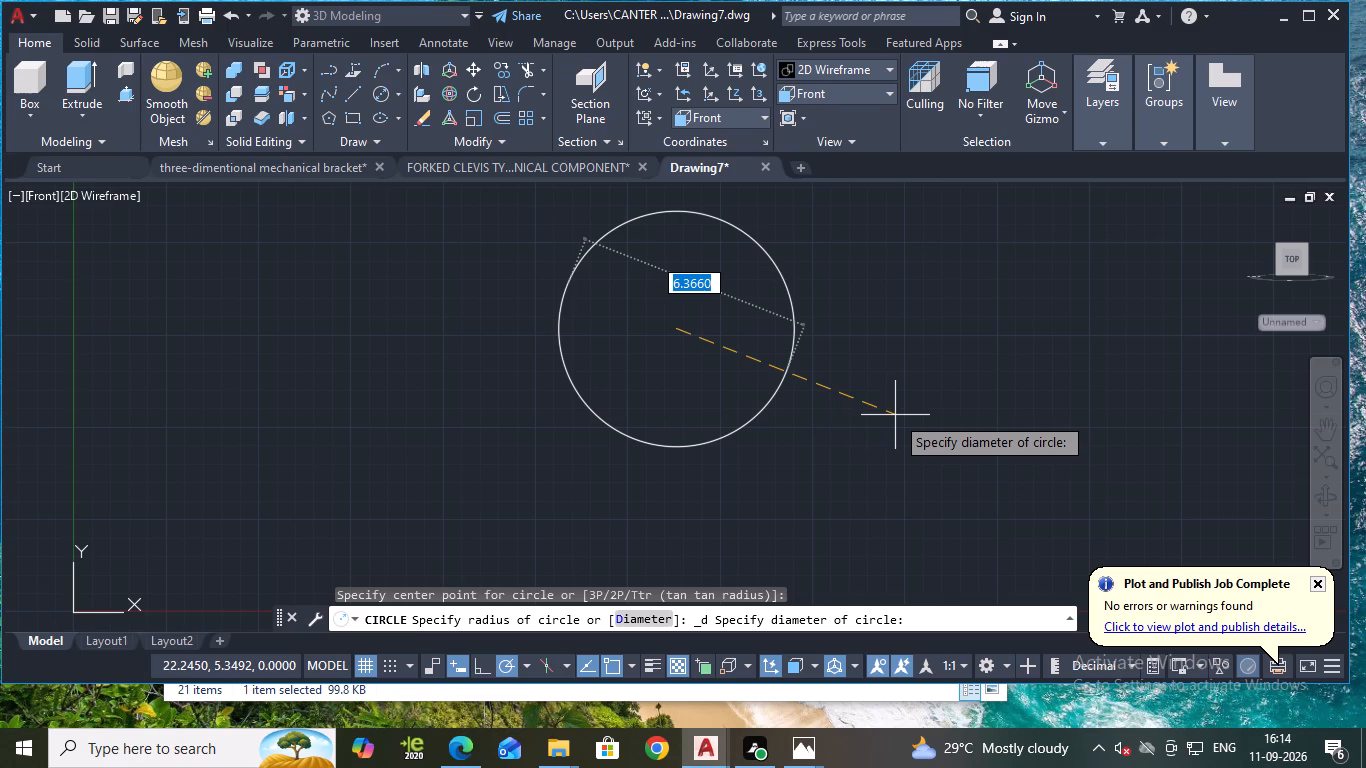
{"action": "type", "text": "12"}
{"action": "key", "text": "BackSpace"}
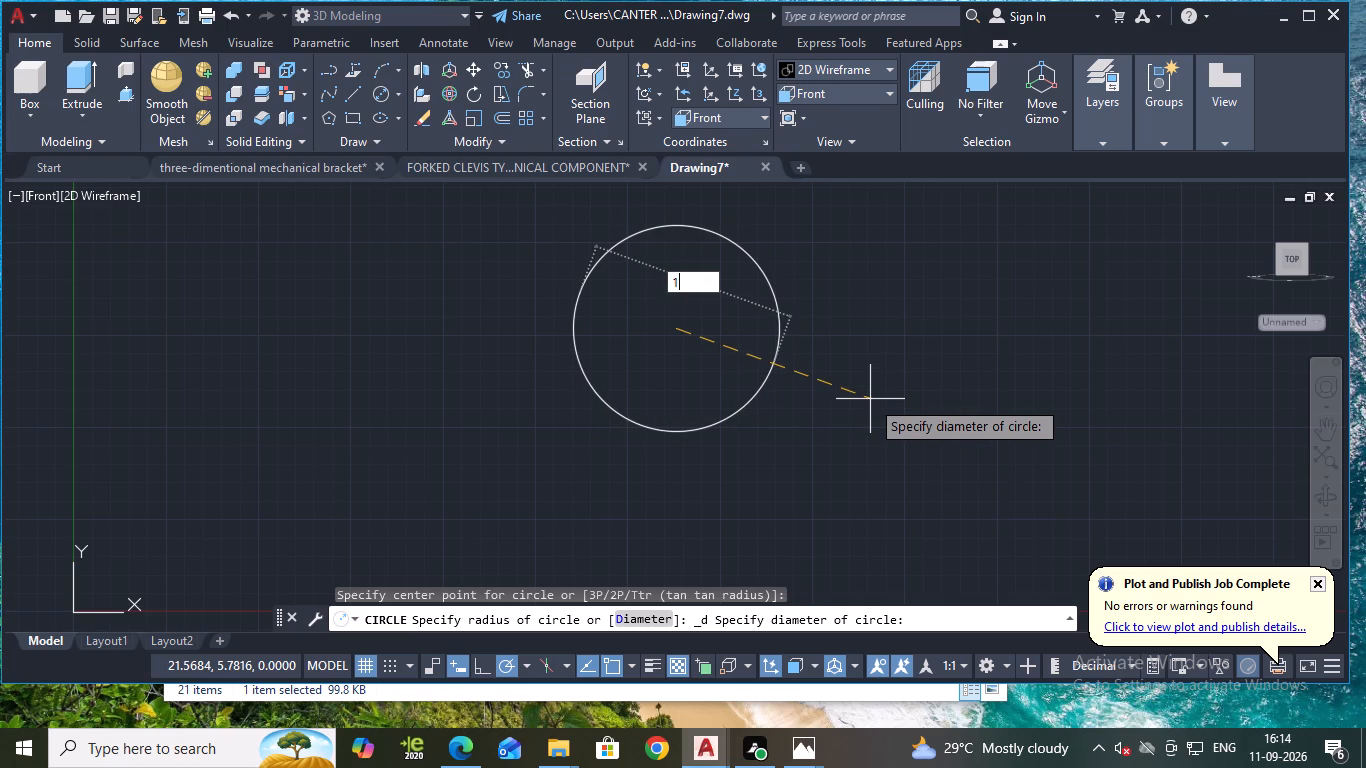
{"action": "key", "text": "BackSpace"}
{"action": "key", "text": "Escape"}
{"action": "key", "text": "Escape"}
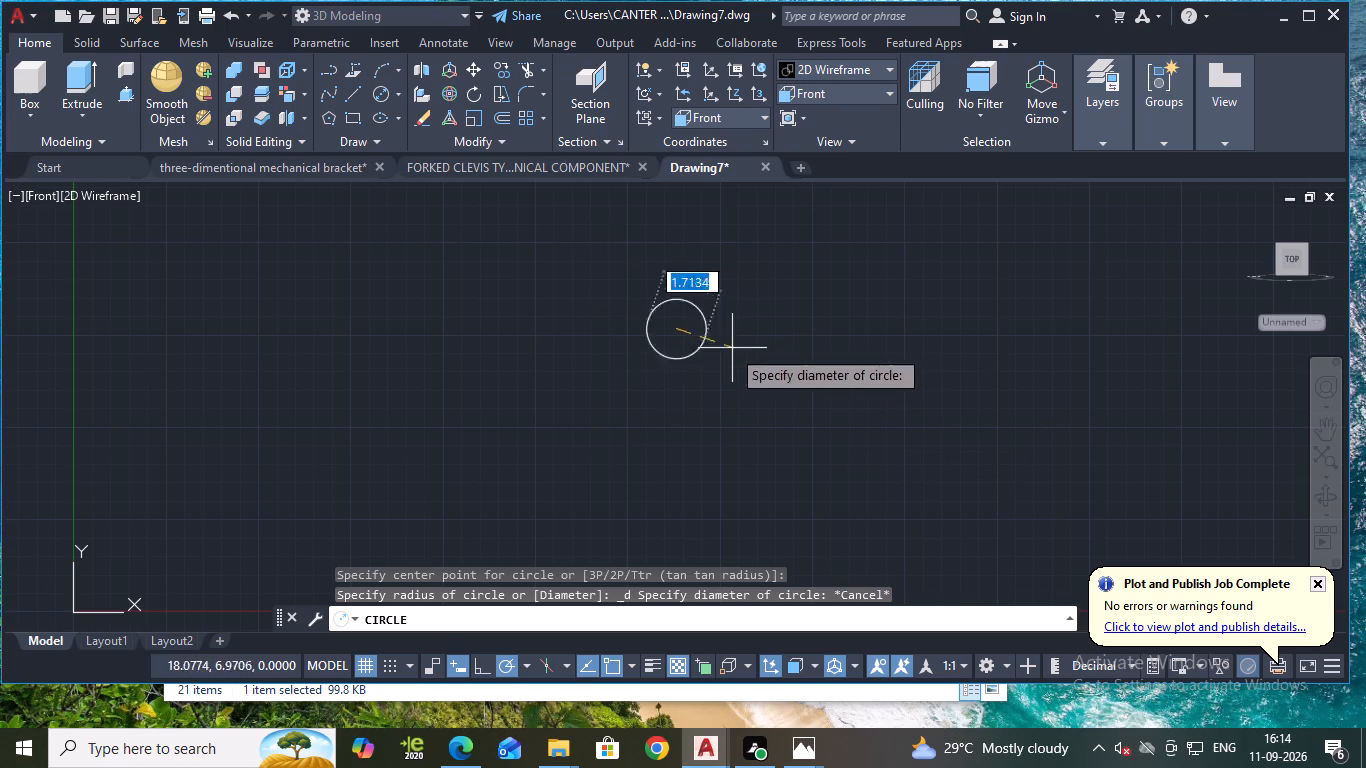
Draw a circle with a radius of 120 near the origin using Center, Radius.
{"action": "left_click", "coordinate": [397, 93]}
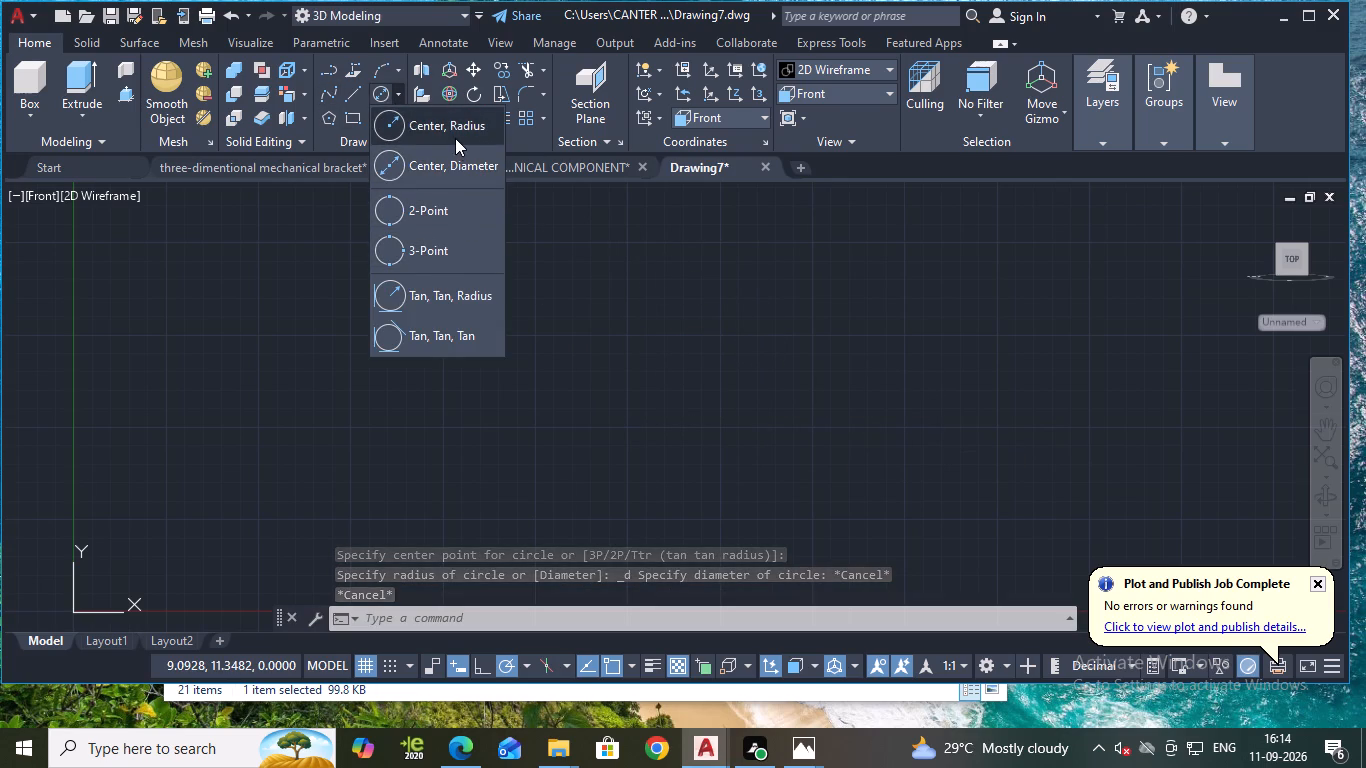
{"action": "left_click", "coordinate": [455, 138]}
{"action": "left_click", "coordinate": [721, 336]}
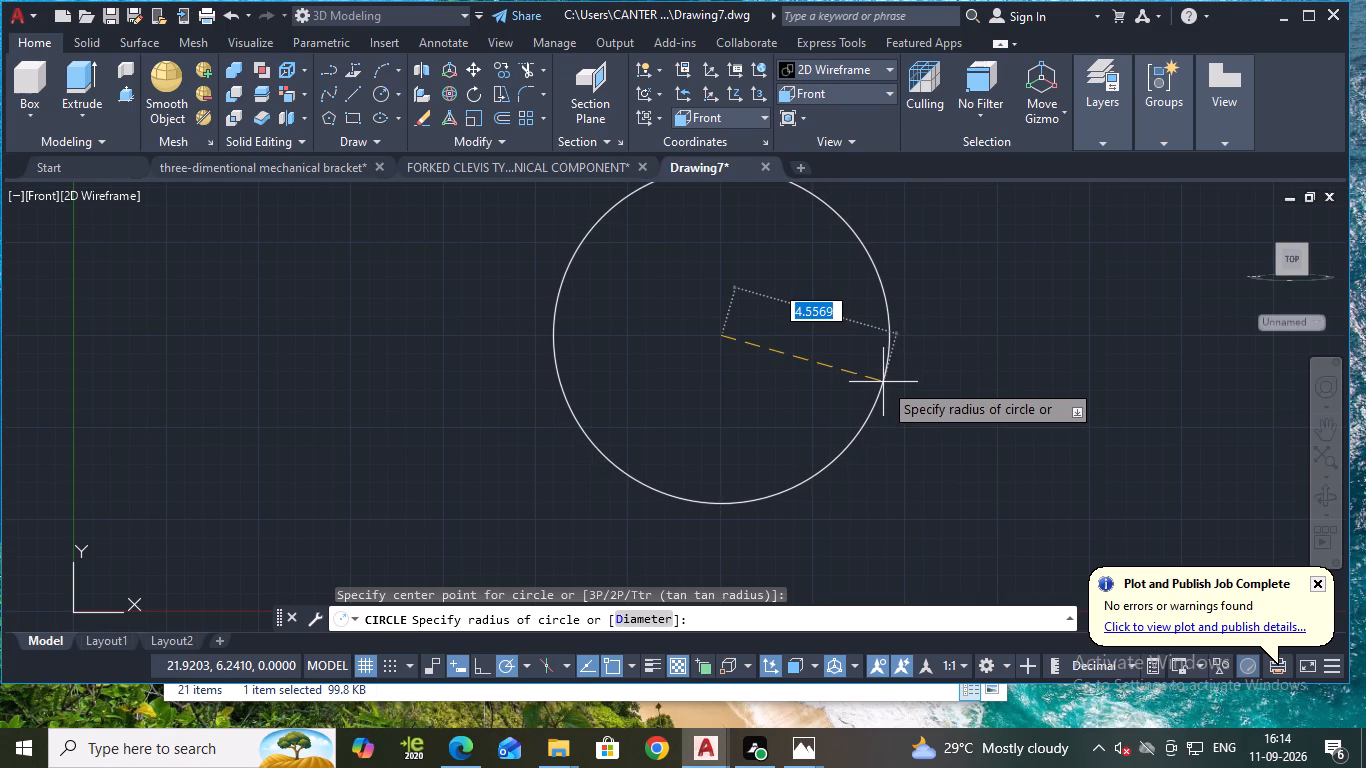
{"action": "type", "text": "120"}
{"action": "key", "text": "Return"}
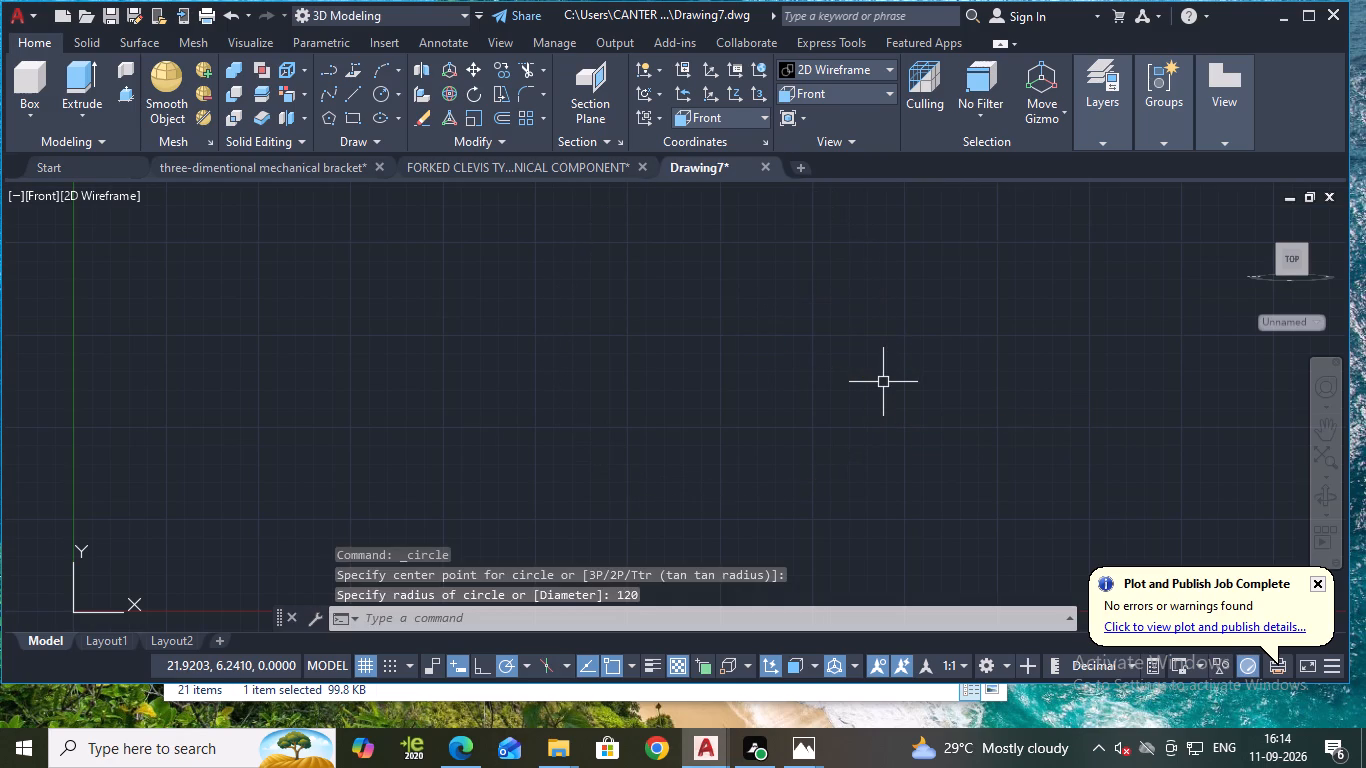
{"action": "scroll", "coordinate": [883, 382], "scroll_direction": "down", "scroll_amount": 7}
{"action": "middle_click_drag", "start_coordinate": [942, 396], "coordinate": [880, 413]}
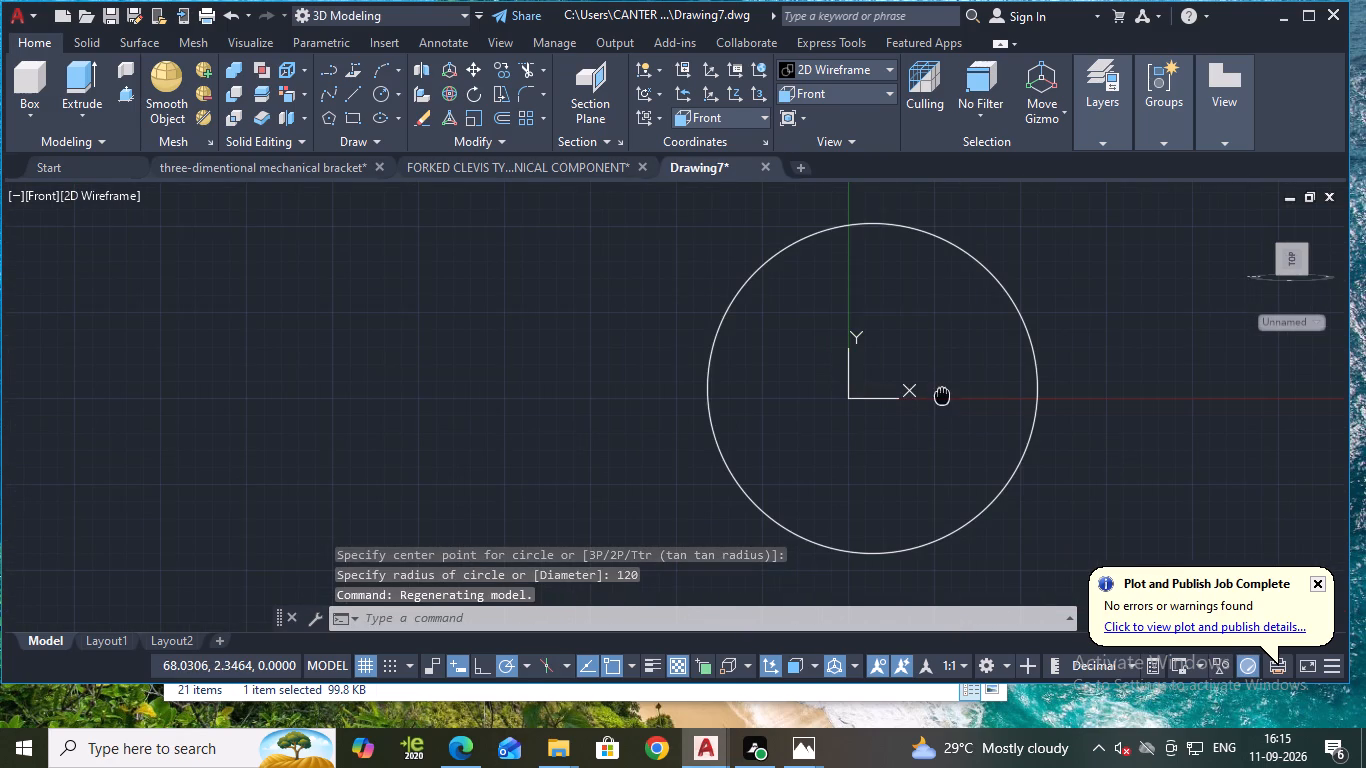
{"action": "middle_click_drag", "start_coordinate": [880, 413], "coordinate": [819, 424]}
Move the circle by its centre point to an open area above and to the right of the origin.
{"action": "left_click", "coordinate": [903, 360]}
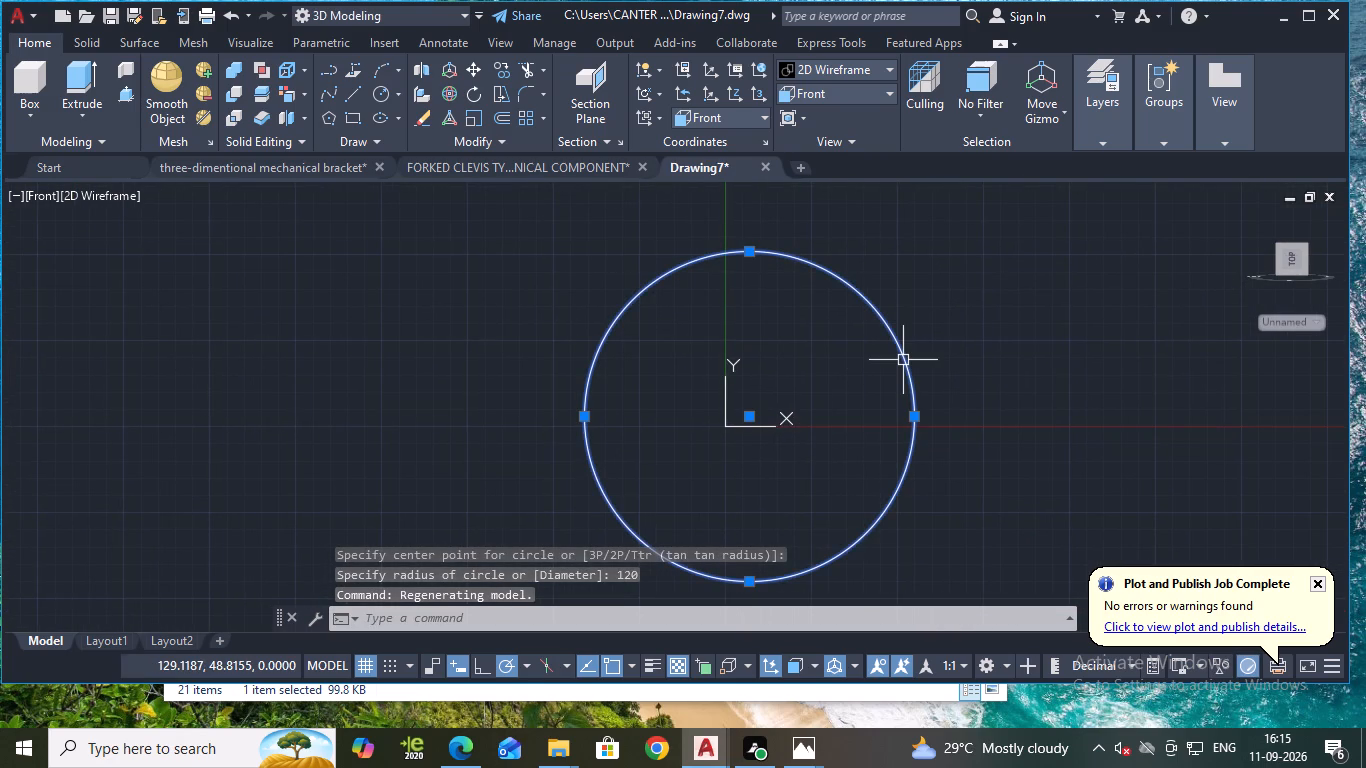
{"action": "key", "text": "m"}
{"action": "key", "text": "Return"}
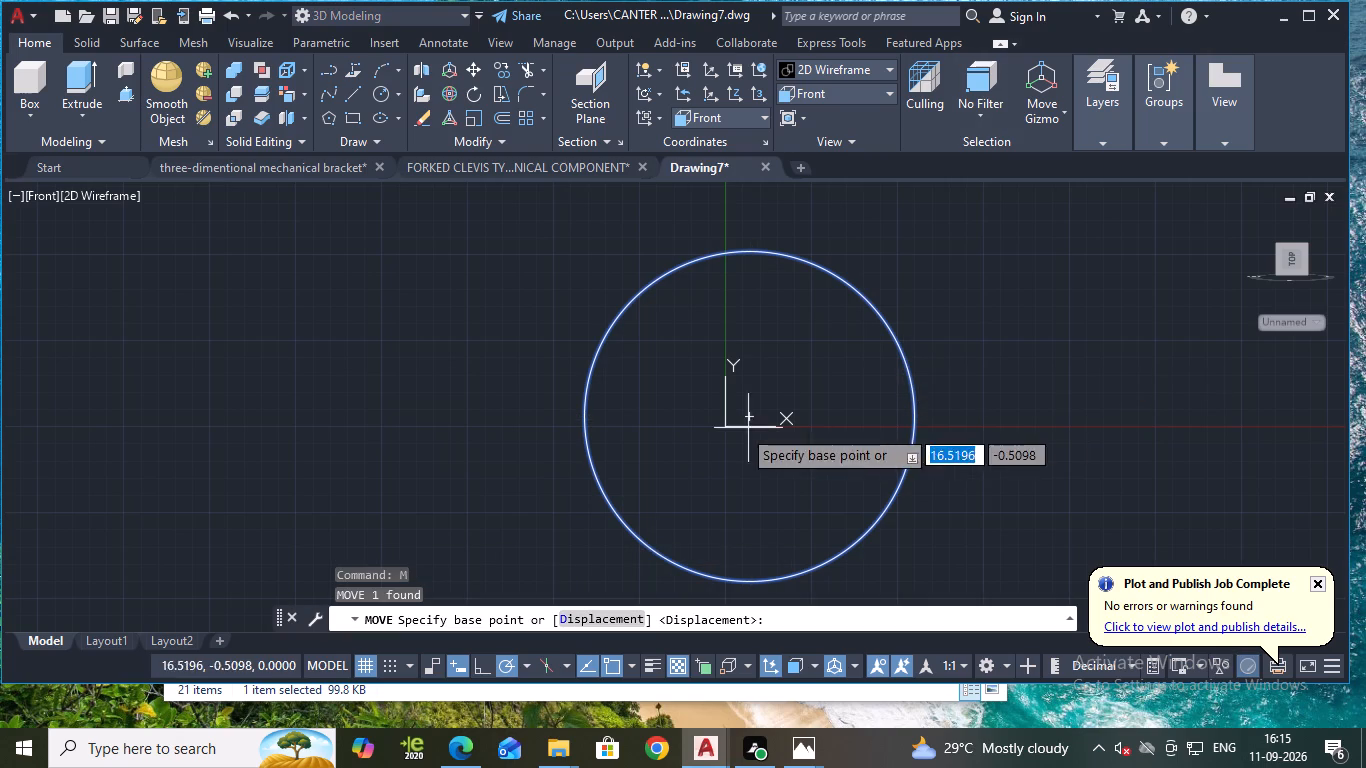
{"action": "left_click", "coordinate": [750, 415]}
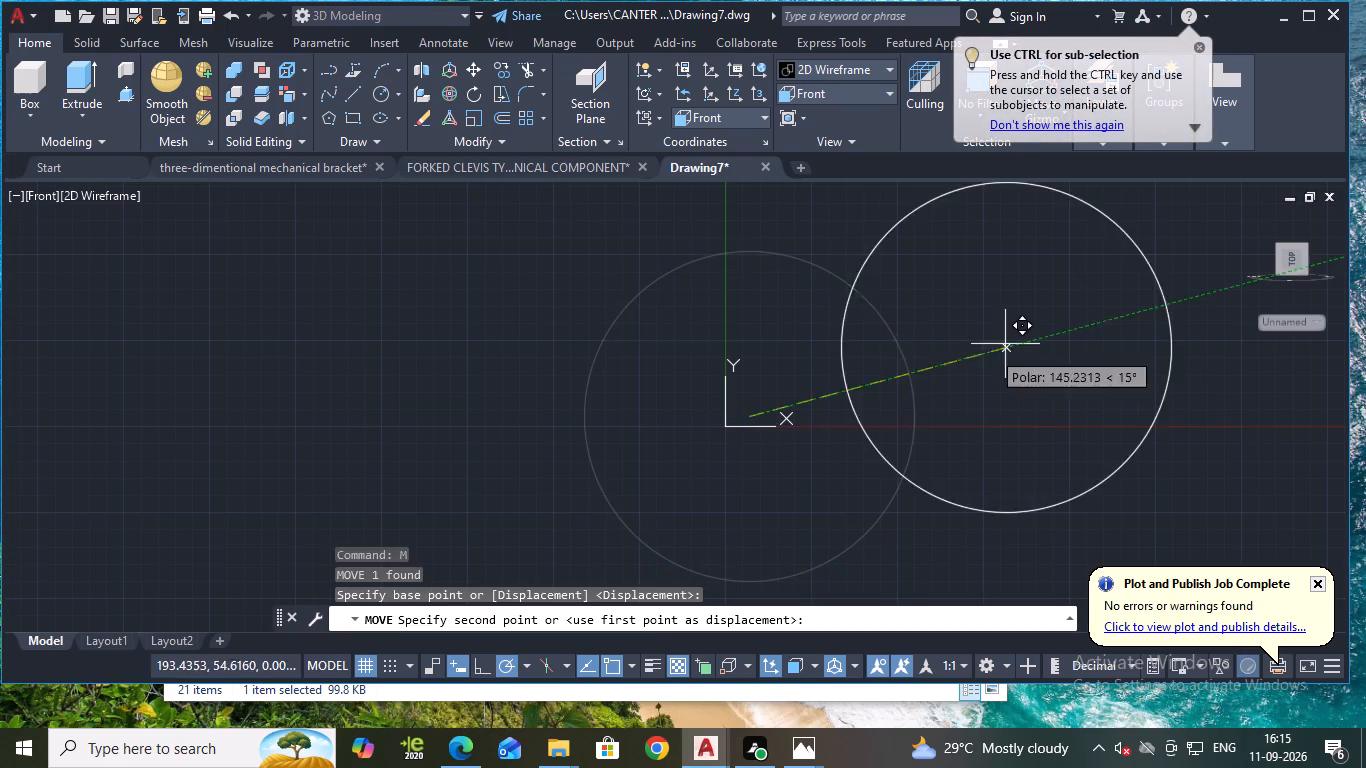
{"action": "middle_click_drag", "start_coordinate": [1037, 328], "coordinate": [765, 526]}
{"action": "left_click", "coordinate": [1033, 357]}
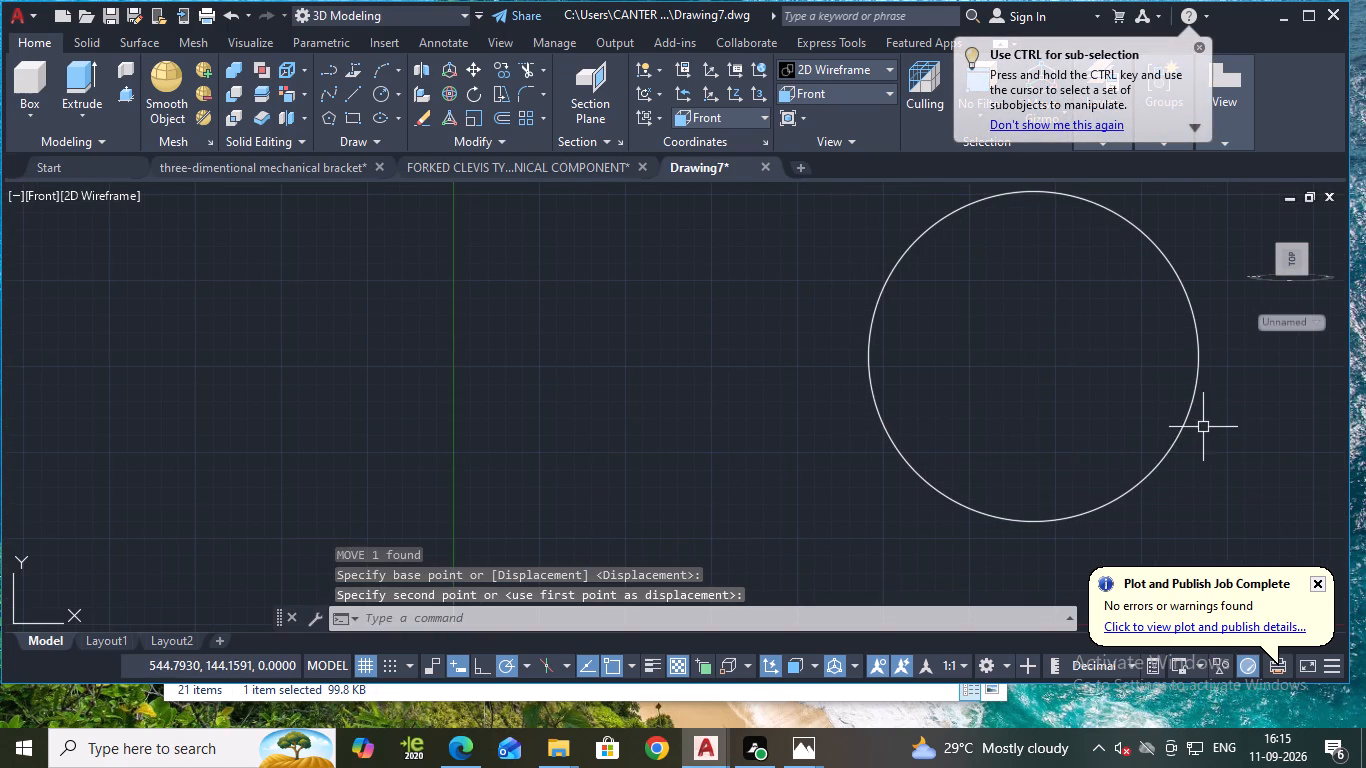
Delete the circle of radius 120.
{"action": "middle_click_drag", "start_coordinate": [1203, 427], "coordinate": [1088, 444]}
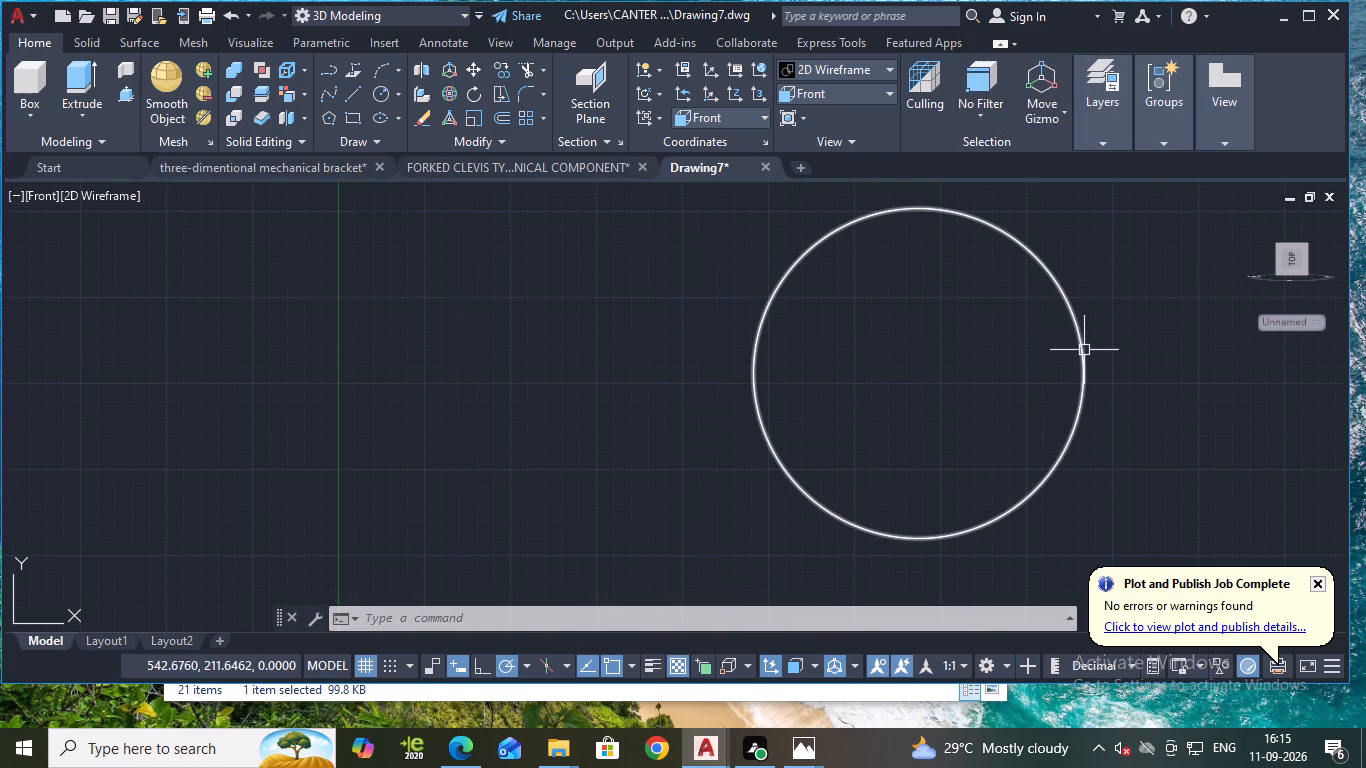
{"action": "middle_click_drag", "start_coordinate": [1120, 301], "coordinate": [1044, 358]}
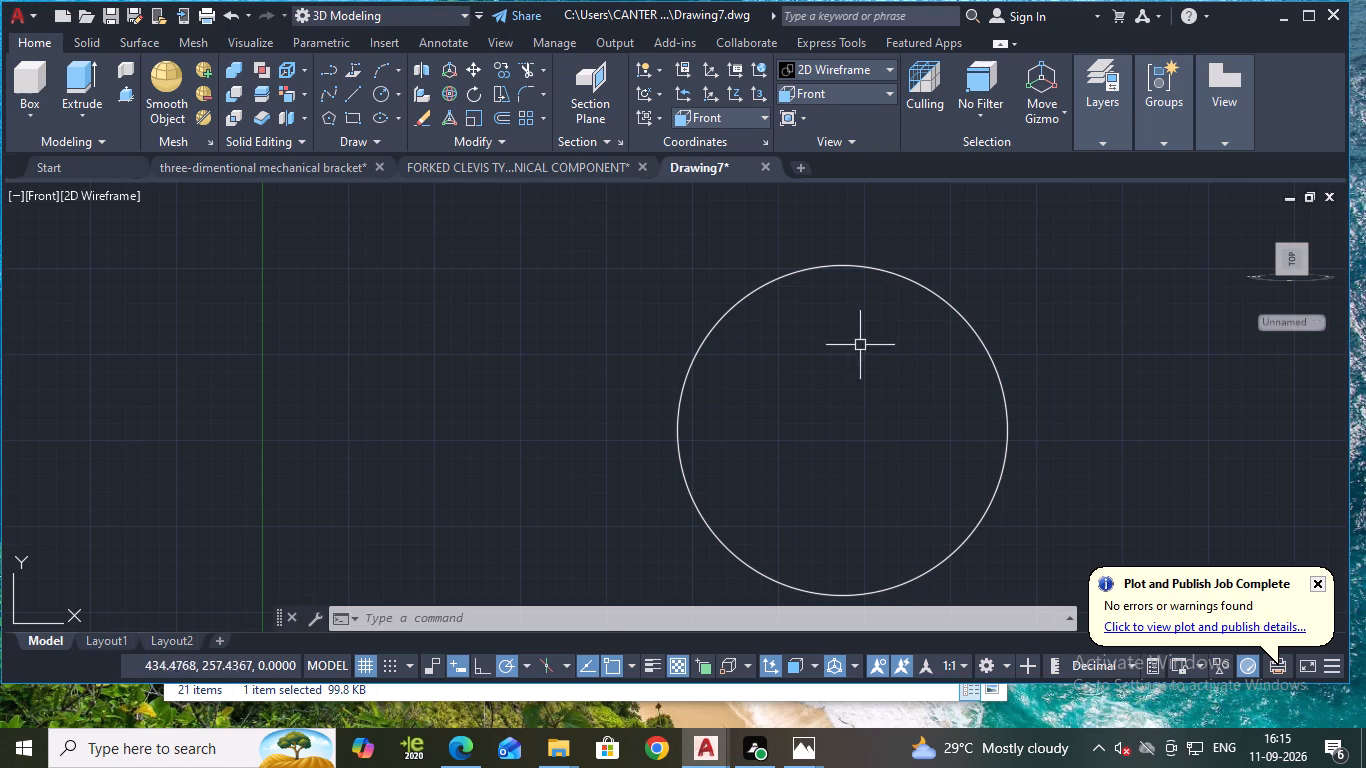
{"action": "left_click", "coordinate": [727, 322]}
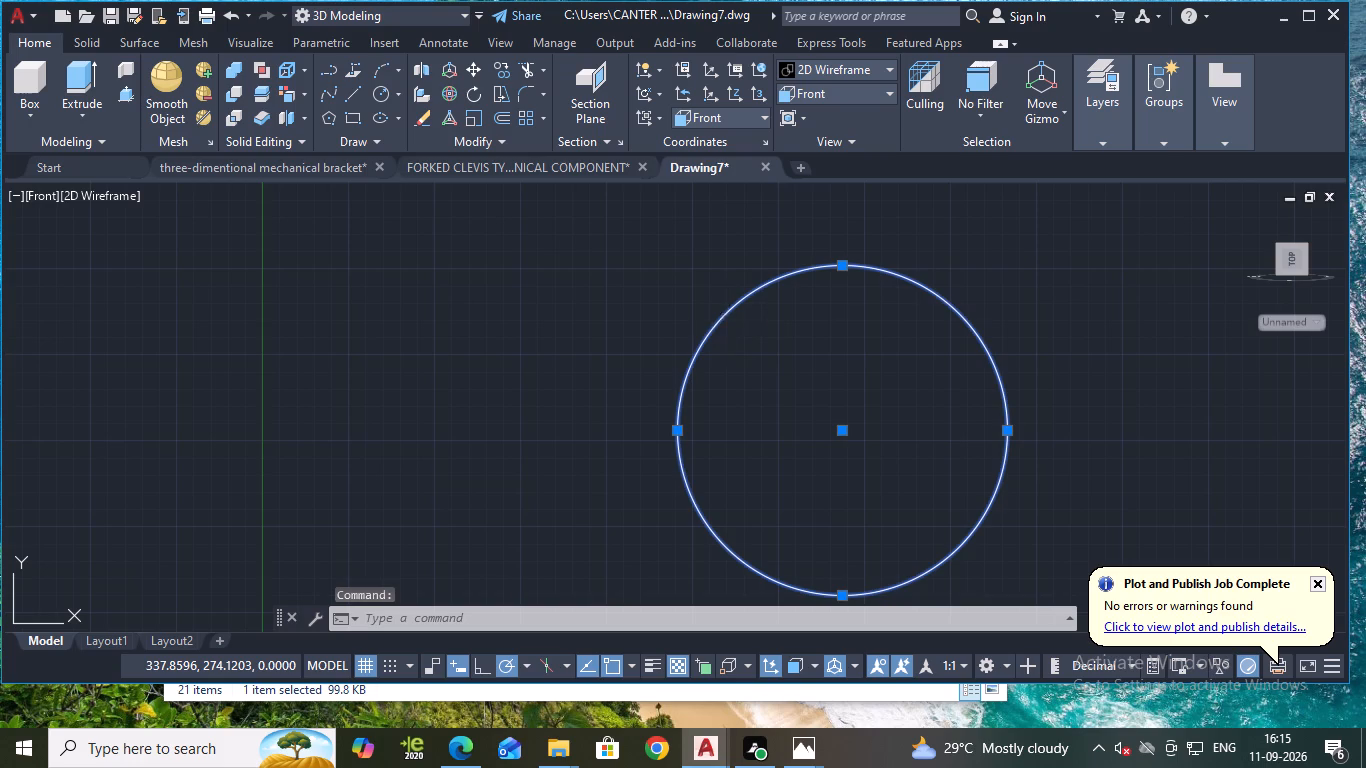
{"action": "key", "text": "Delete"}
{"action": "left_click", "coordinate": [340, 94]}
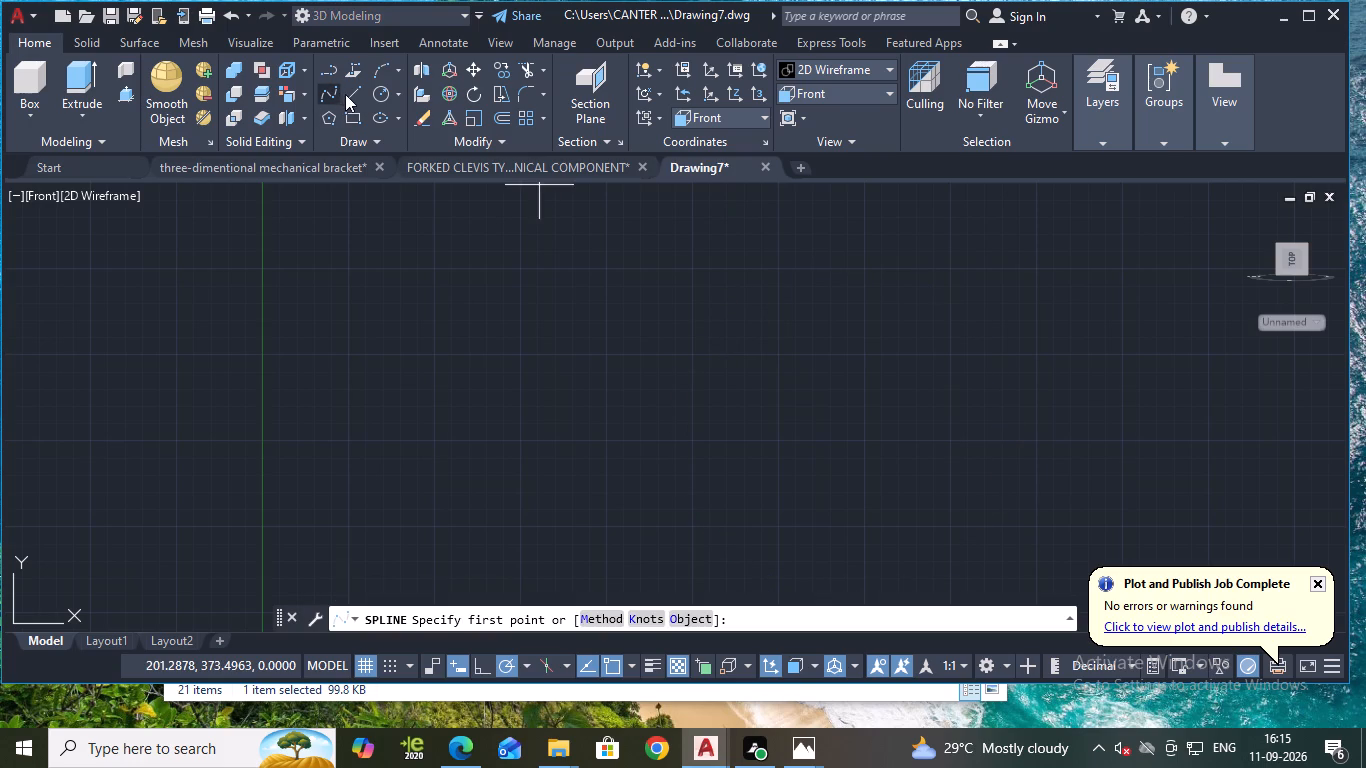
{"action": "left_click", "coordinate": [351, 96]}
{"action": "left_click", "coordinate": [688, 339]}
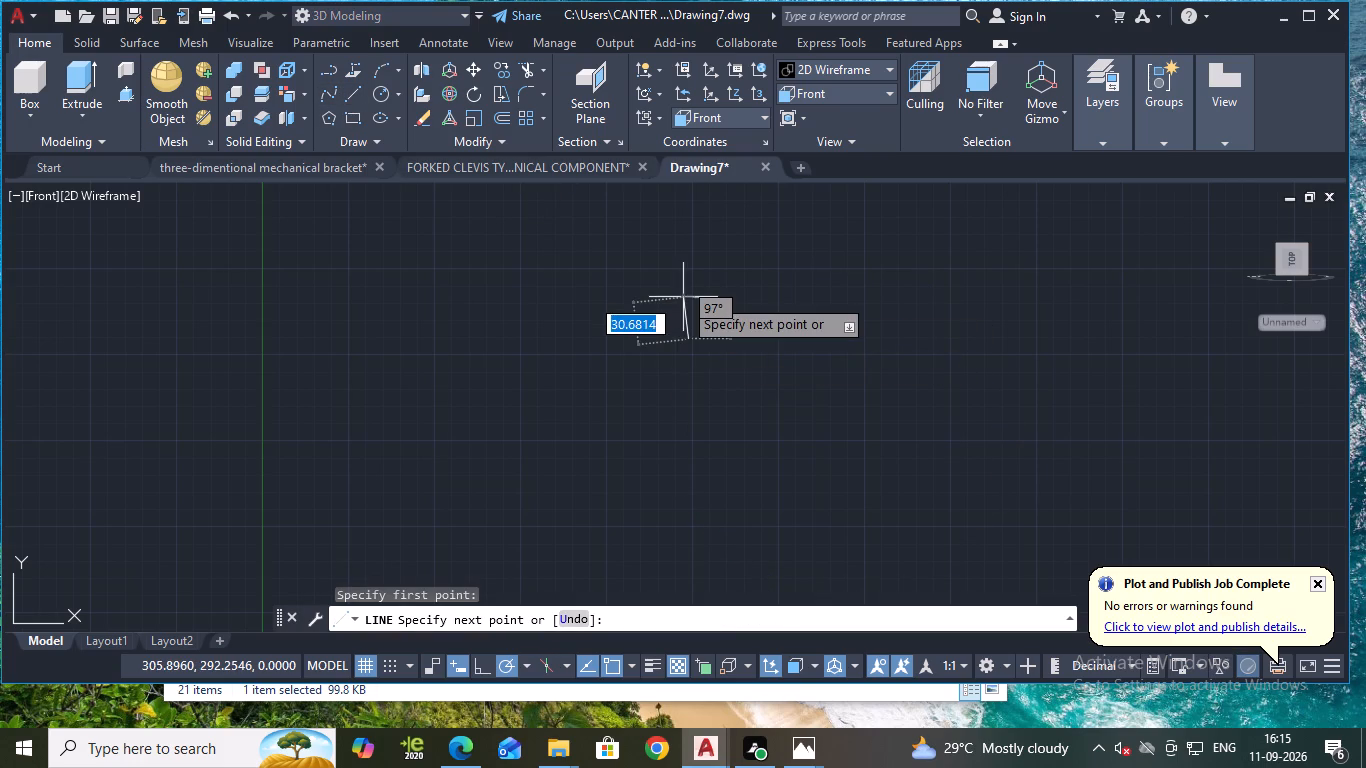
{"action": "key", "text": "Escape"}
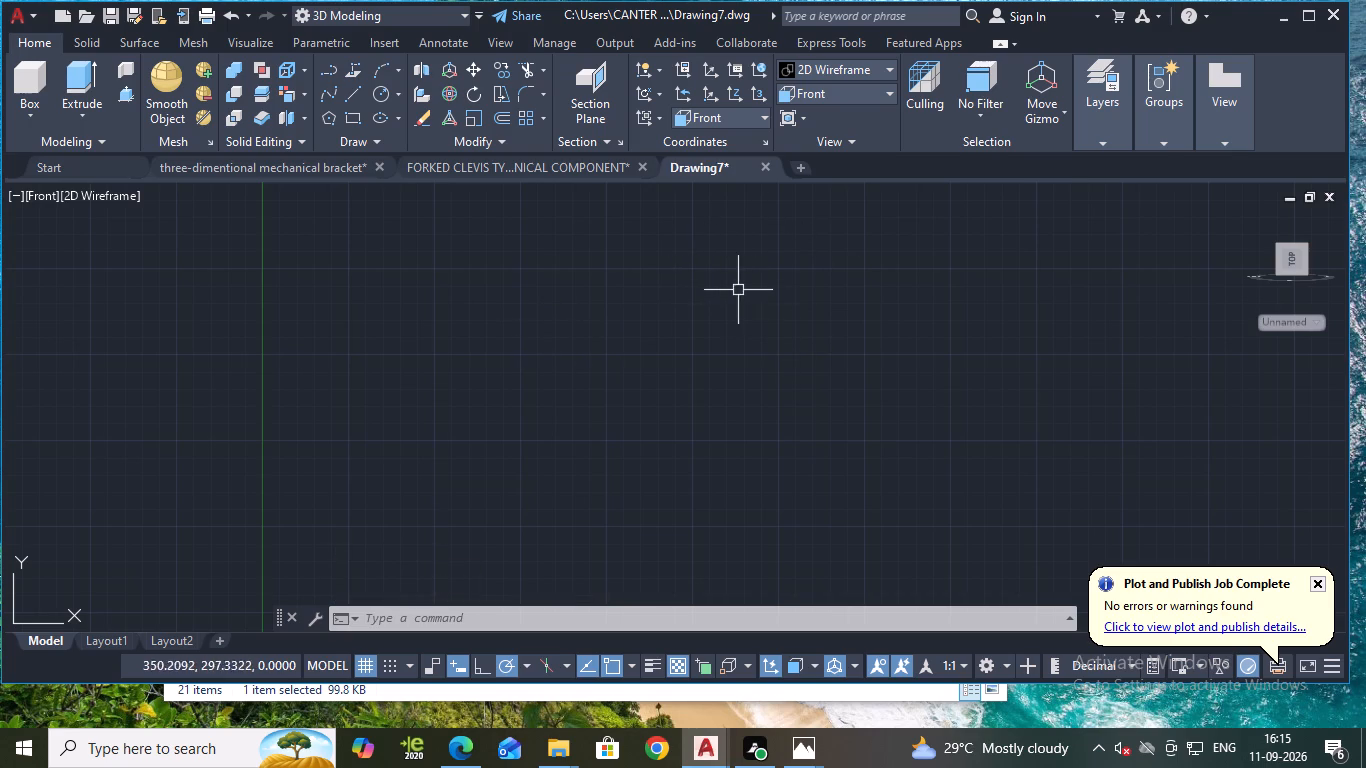
Draw a vertical line about 202 long and a horizontal line about 297 long crossing it as centre lines.
{"action": "left_click", "coordinate": [351, 94]}
{"action": "left_click", "coordinate": [776, 246]}
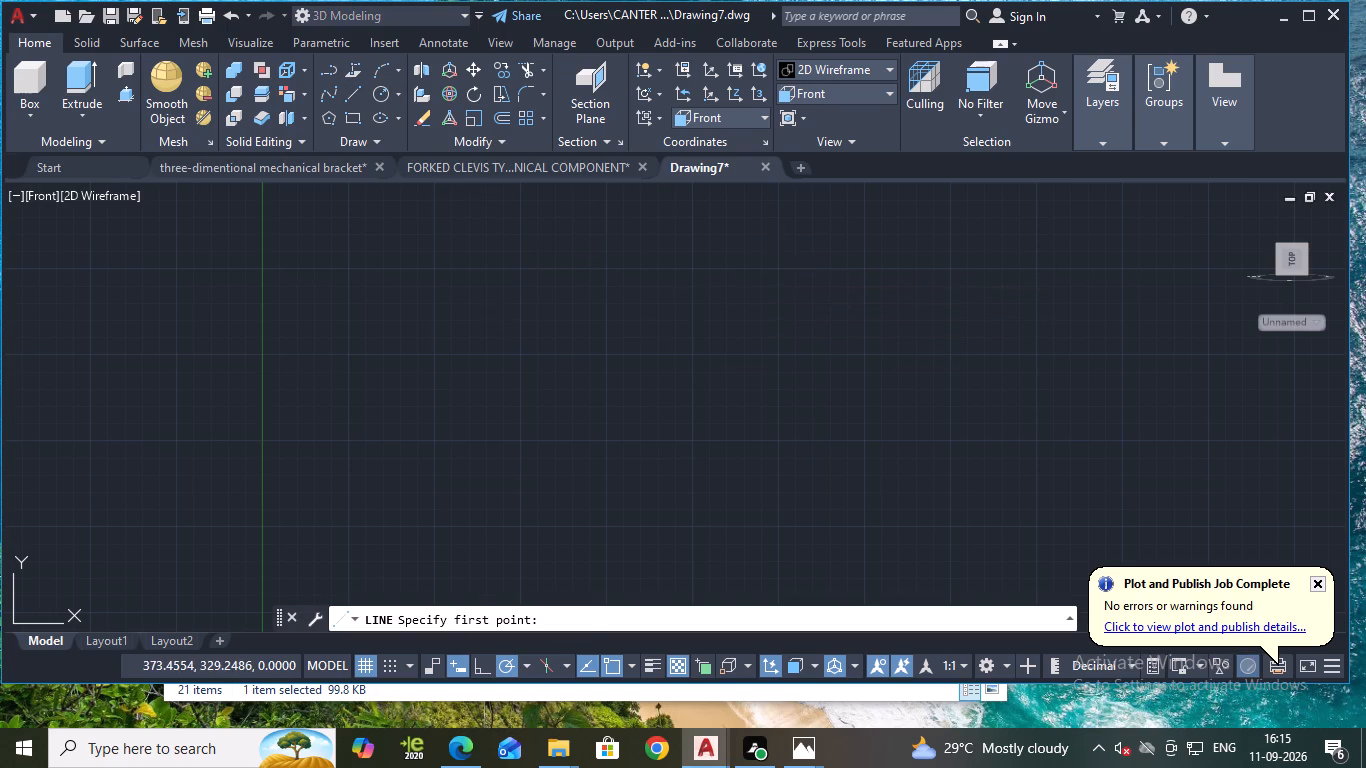
{"action": "left_click", "coordinate": [774, 524]}
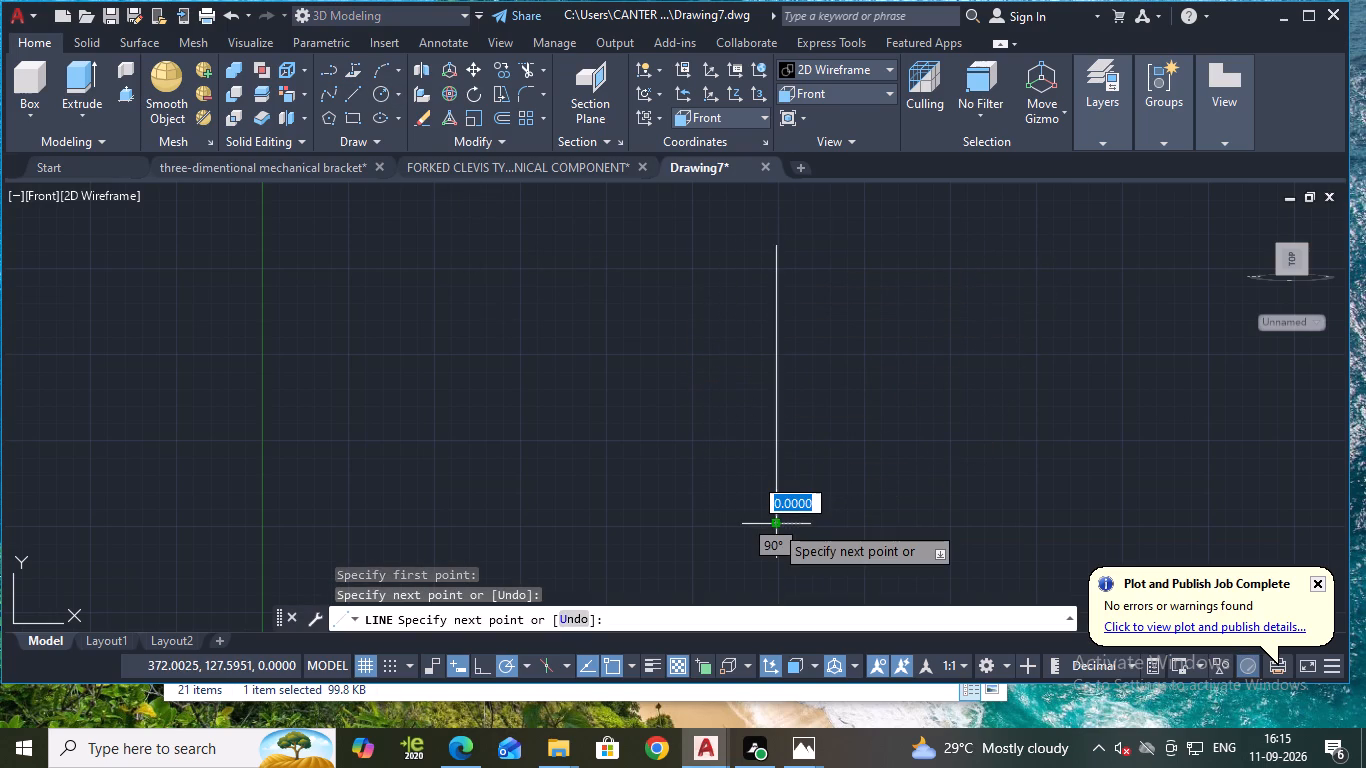
{"action": "key", "text": "space"}
{"action": "key", "text": "space"}
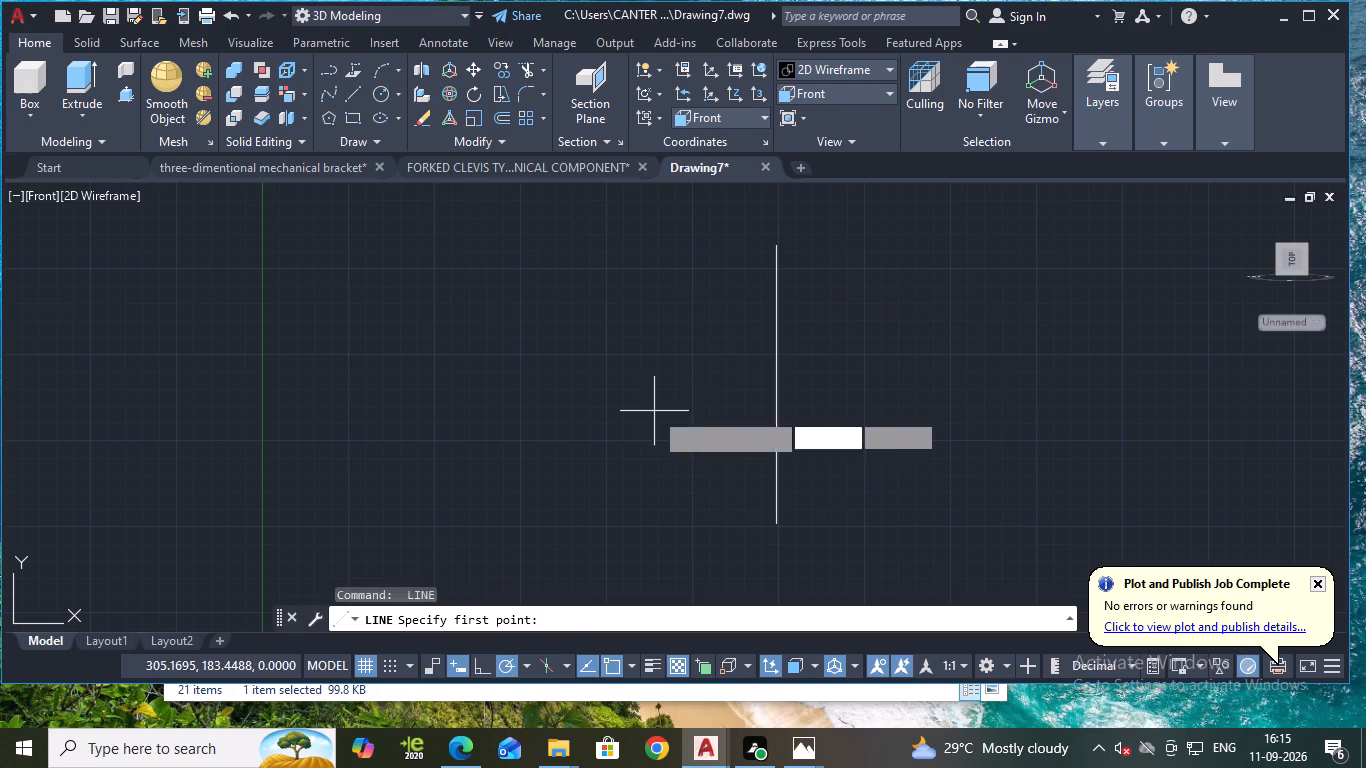
{"action": "left_click", "coordinate": [637, 393]}
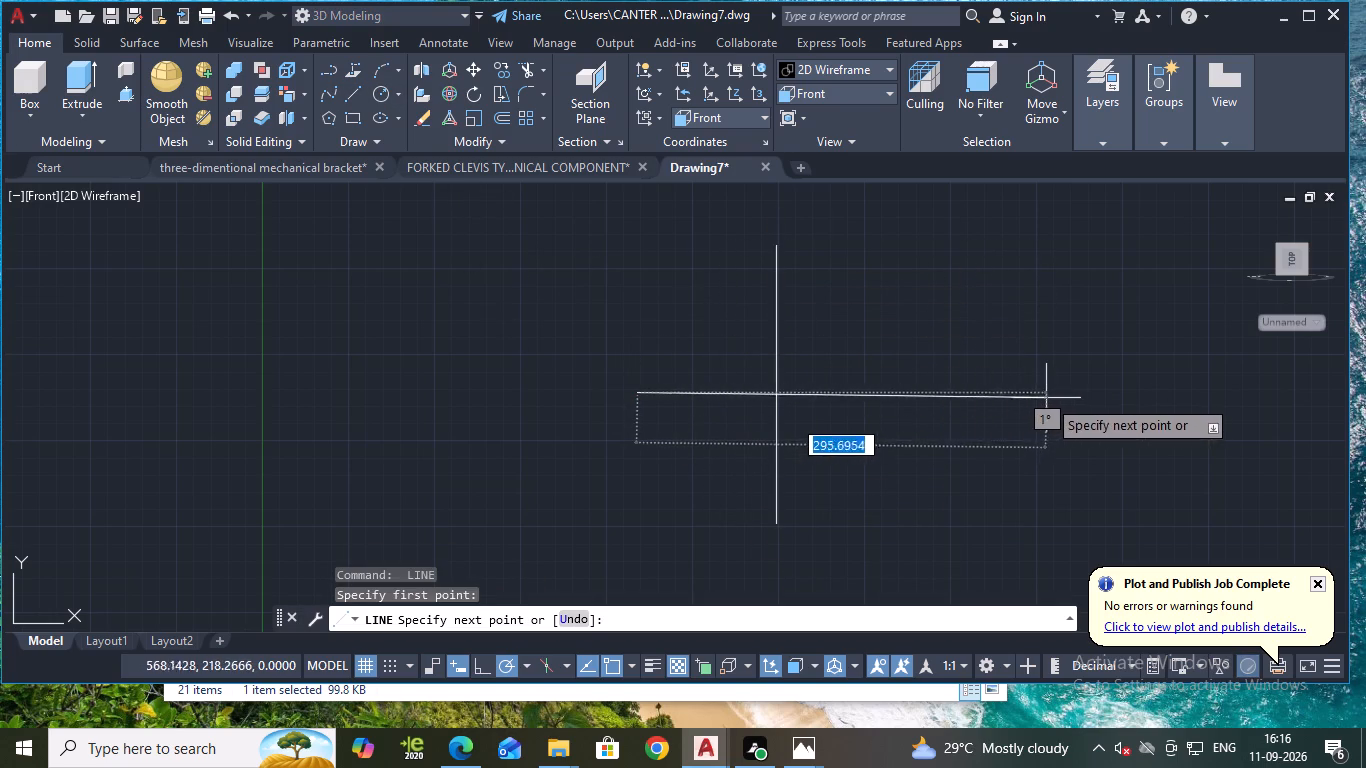
{"action": "left_click", "coordinate": [1048, 394]}
{"action": "key", "text": "Escape"}
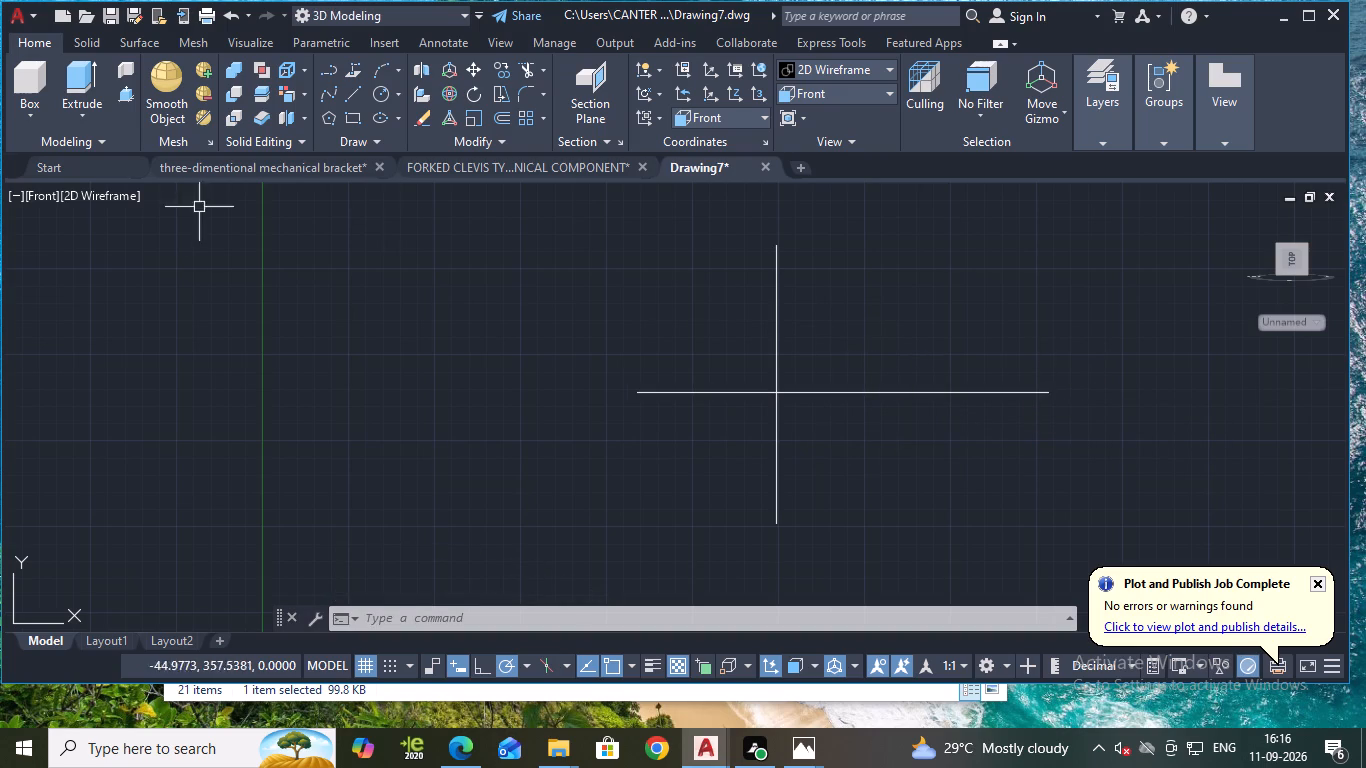
Draw a circle with a diameter of 100 centred on the intersection of the two lines.
{"action": "left_click", "coordinate": [385, 93]}
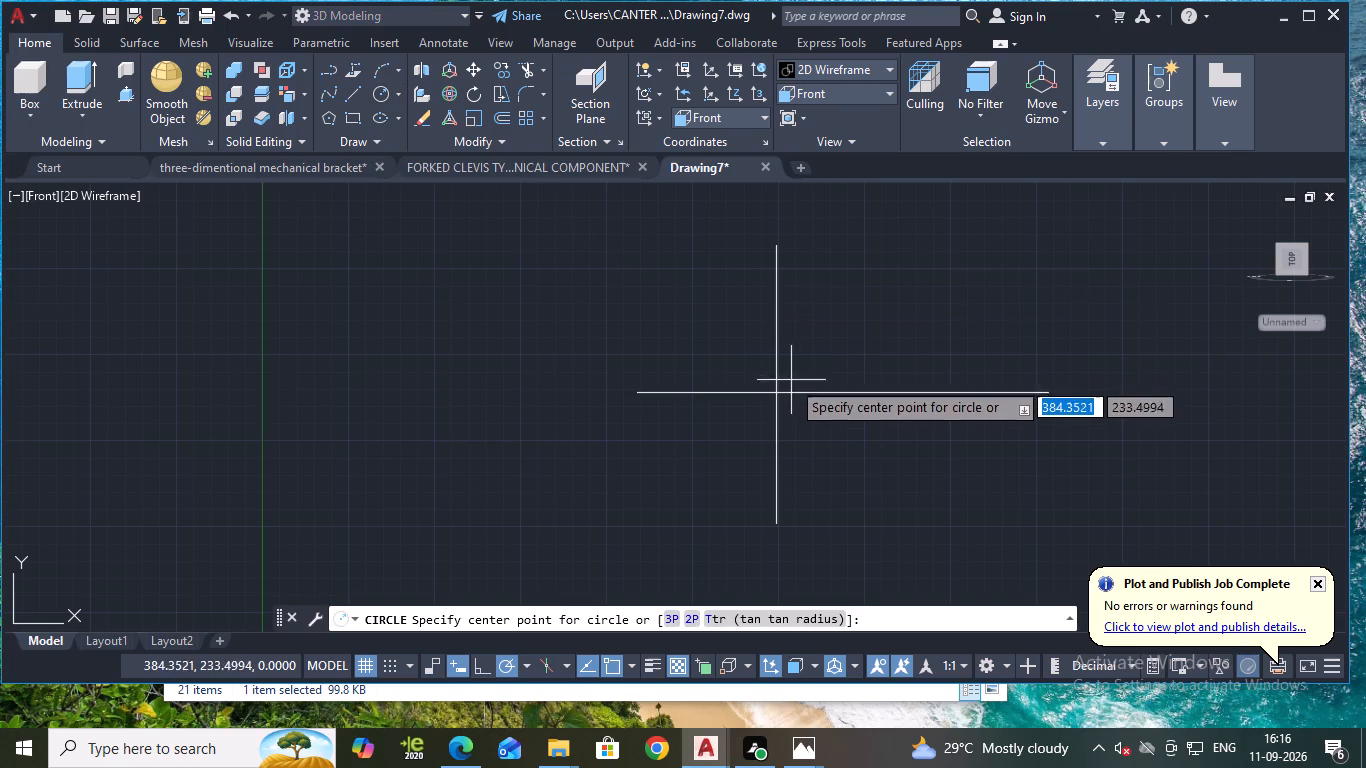
{"action": "left_click", "coordinate": [776, 395]}
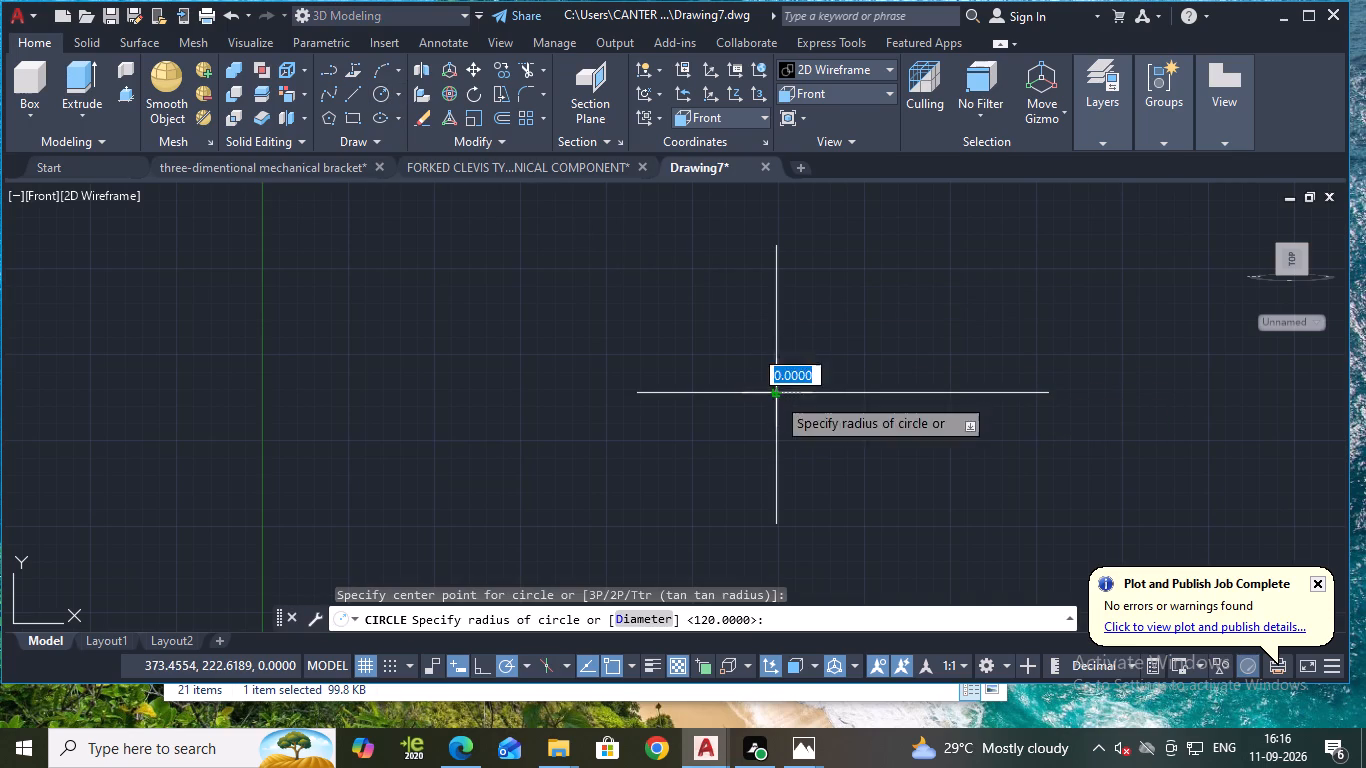
{"action": "key", "text": "d"}
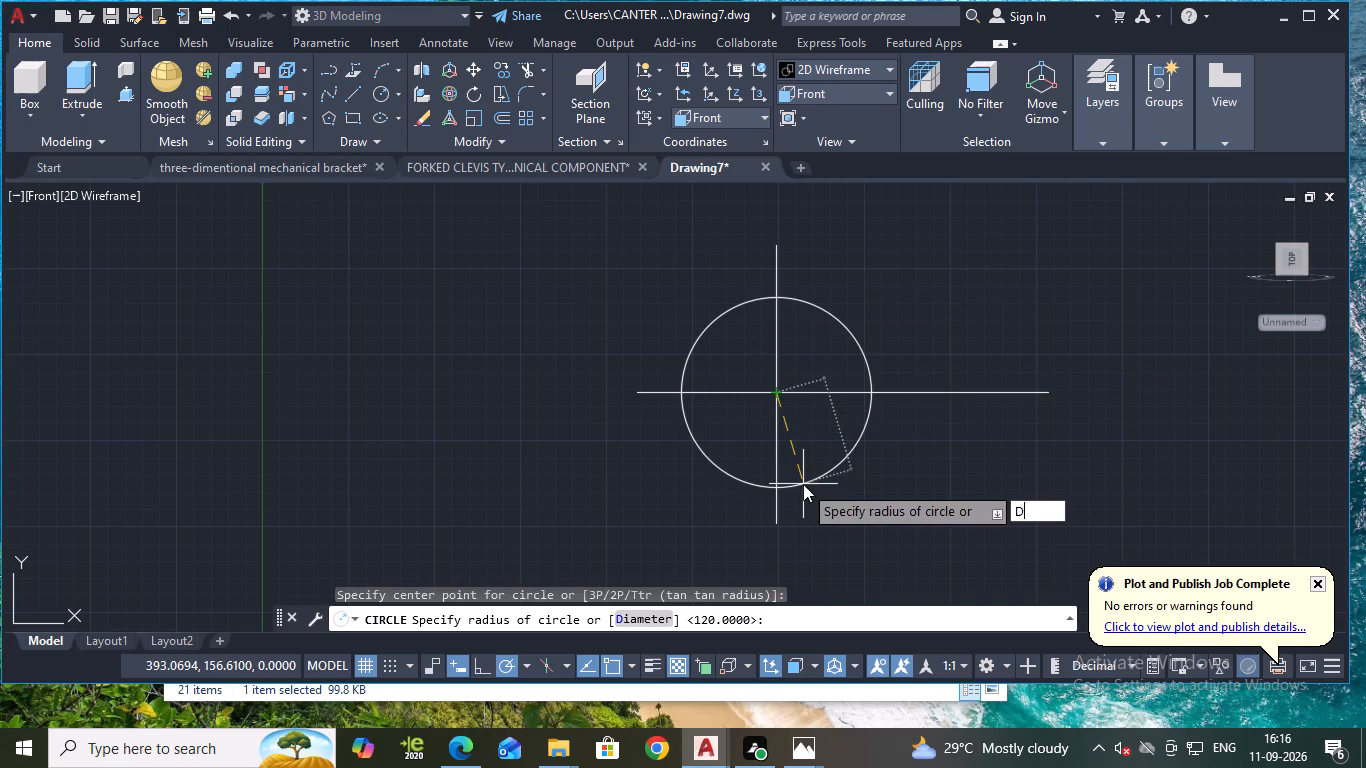
{"action": "key", "text": "Return"}
{"action": "type", "text": "100"}
{"action": "key", "text": "Return"}
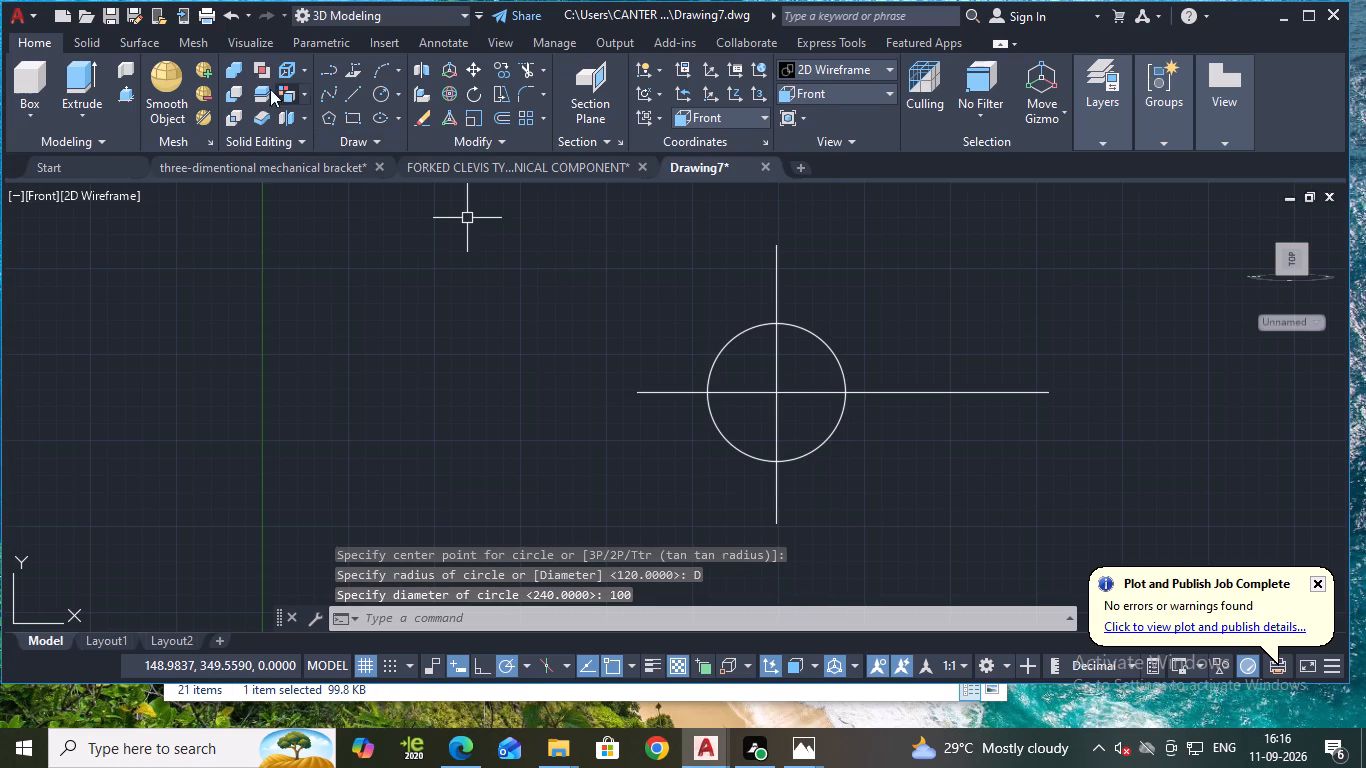
Draw a circle with a diameter of 120 concentric with the existing circle at the centre-line intersection.
{"action": "left_click", "coordinate": [376, 99]}
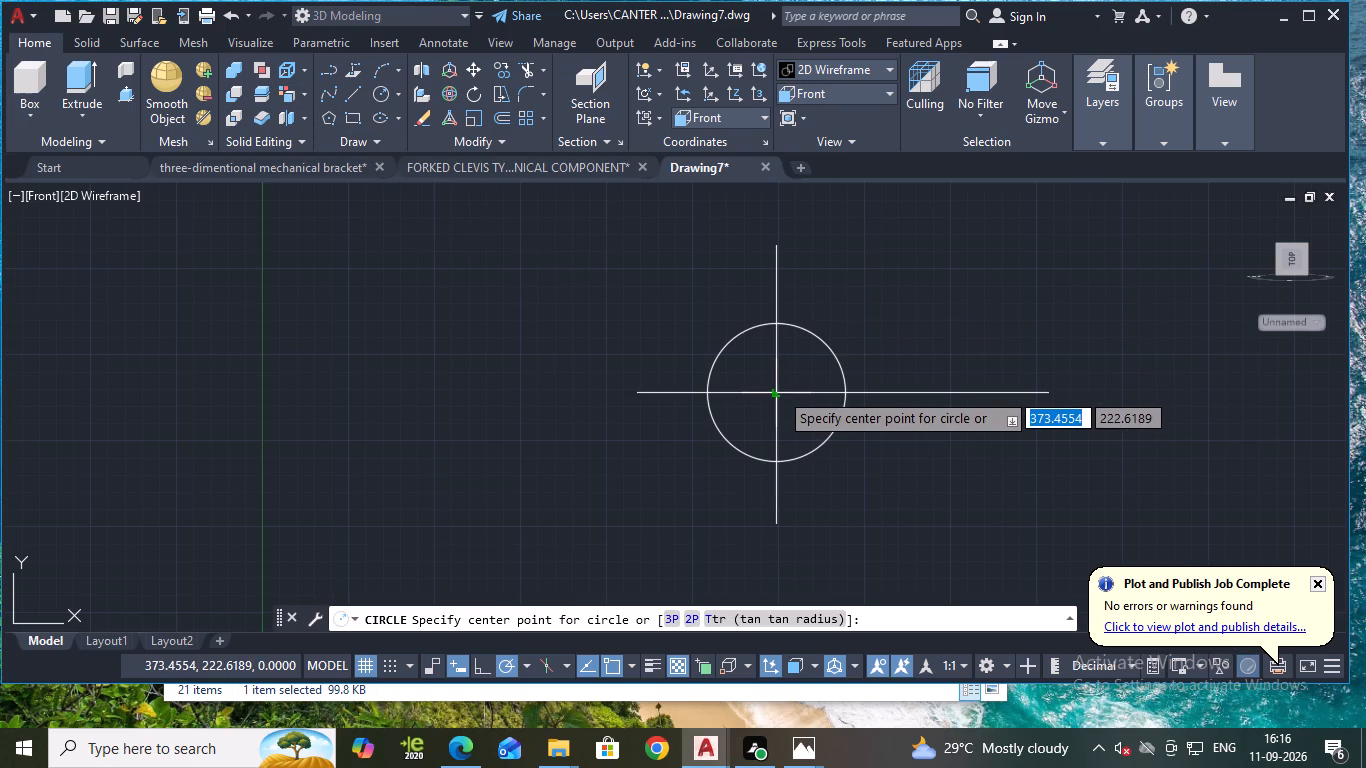
{"action": "left_click", "coordinate": [779, 391]}
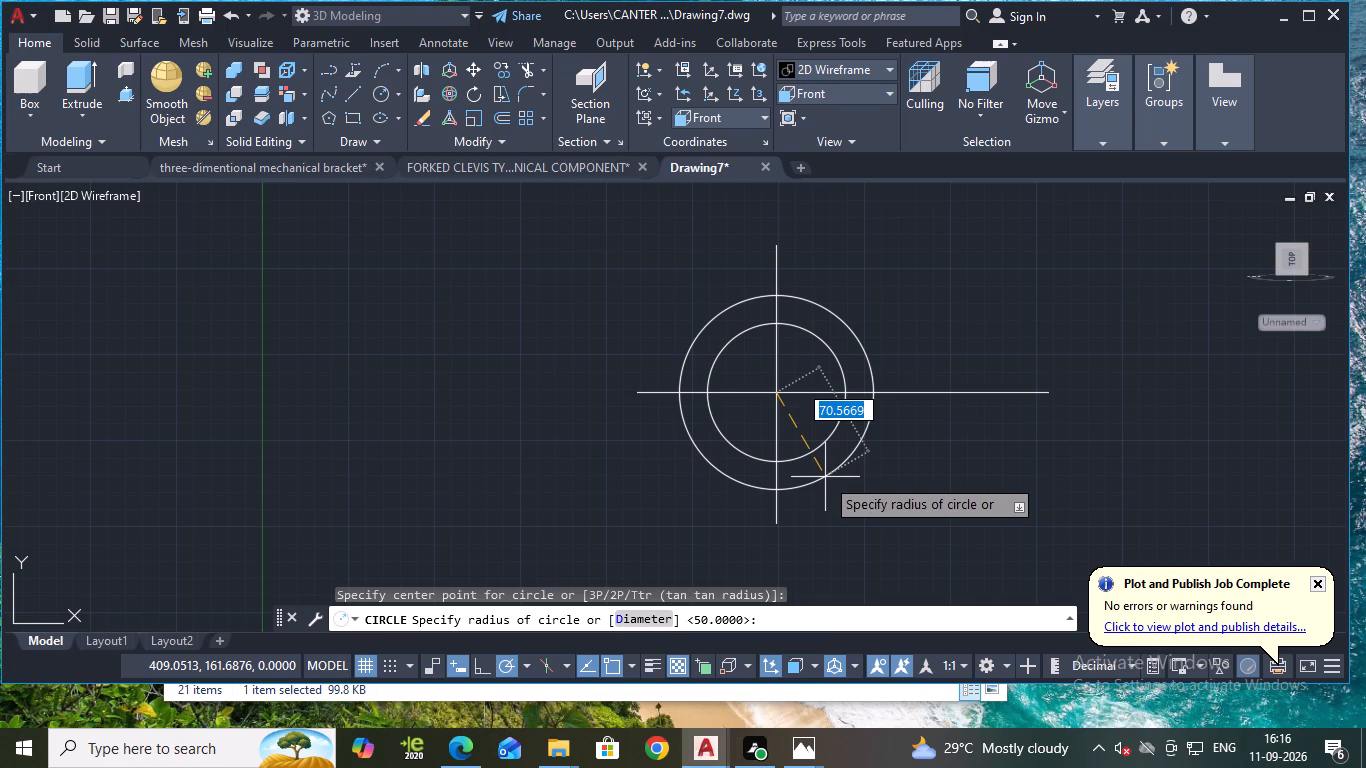
{"action": "key", "text": "d"}
{"action": "key", "text": "Return"}
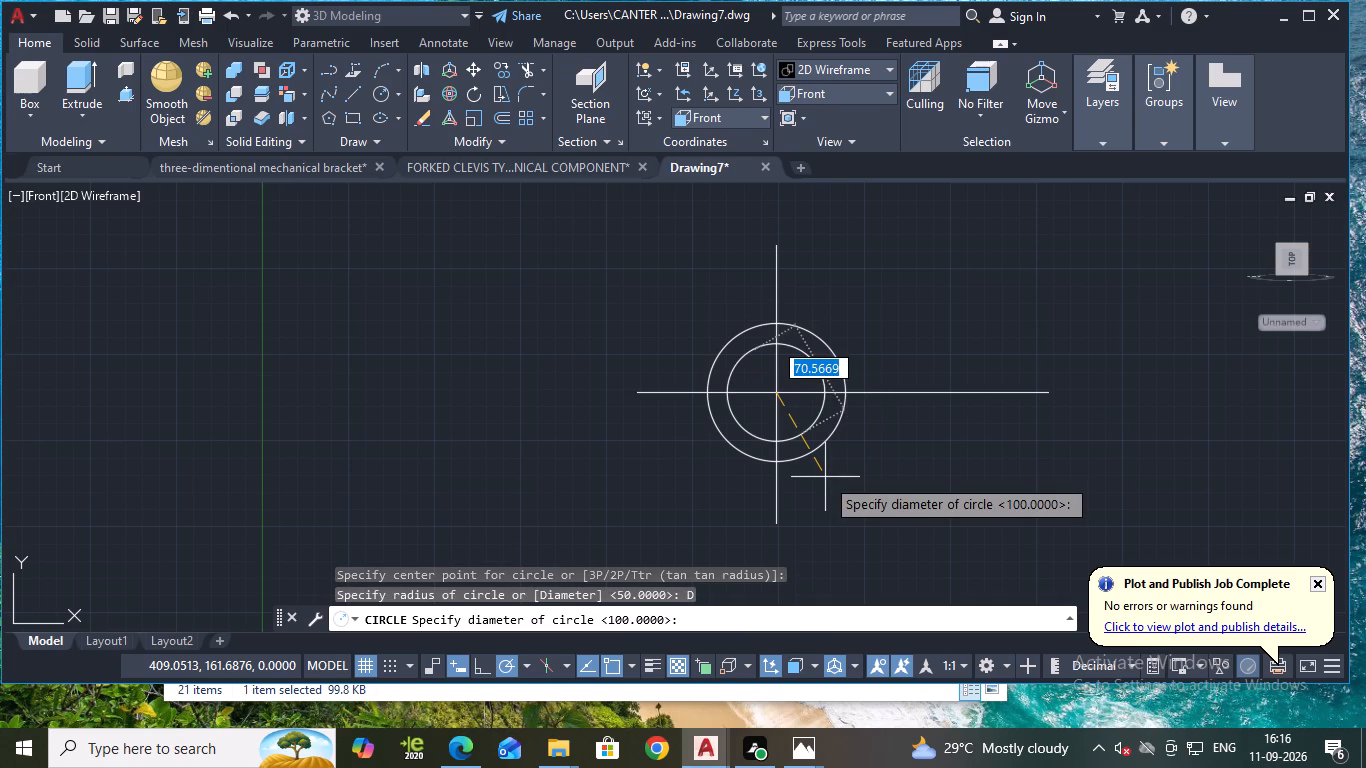
{"action": "type", "text": "120"}
{"action": "key", "text": "Return"}
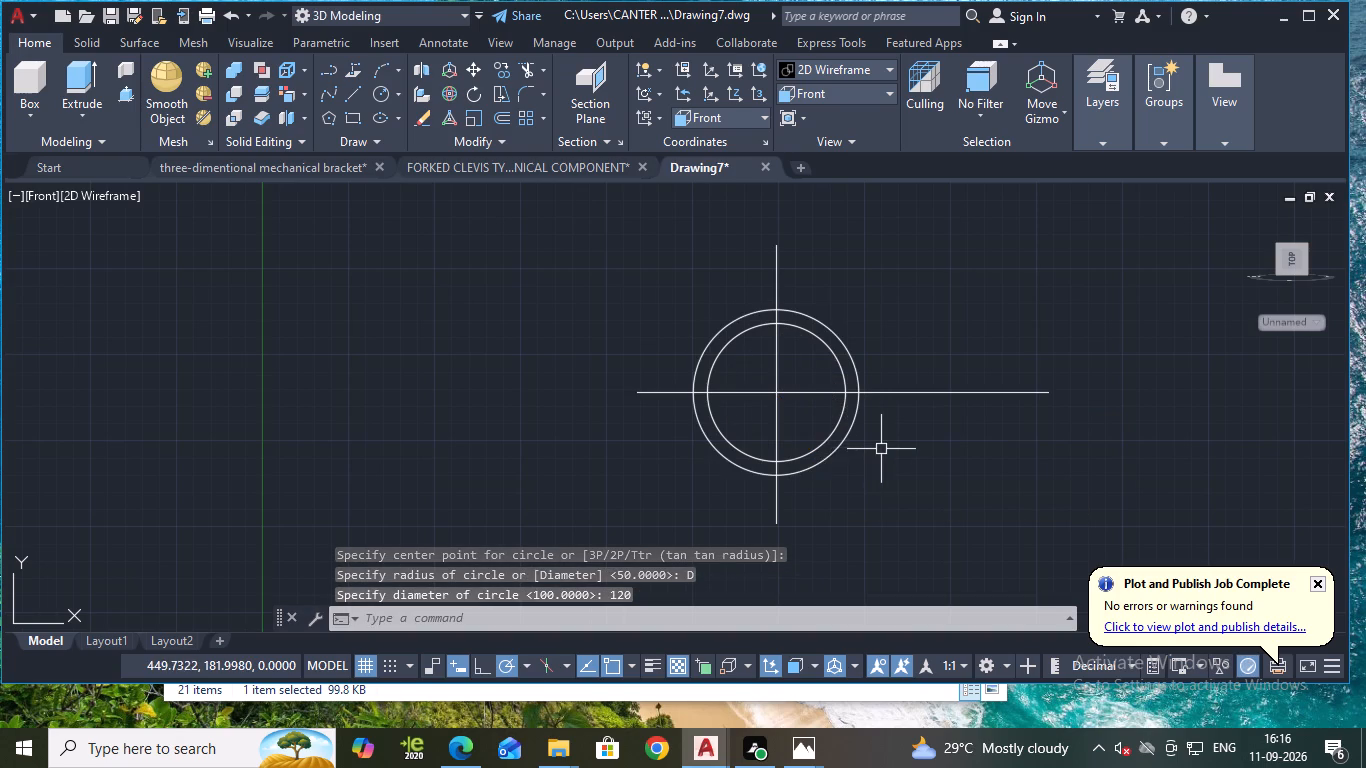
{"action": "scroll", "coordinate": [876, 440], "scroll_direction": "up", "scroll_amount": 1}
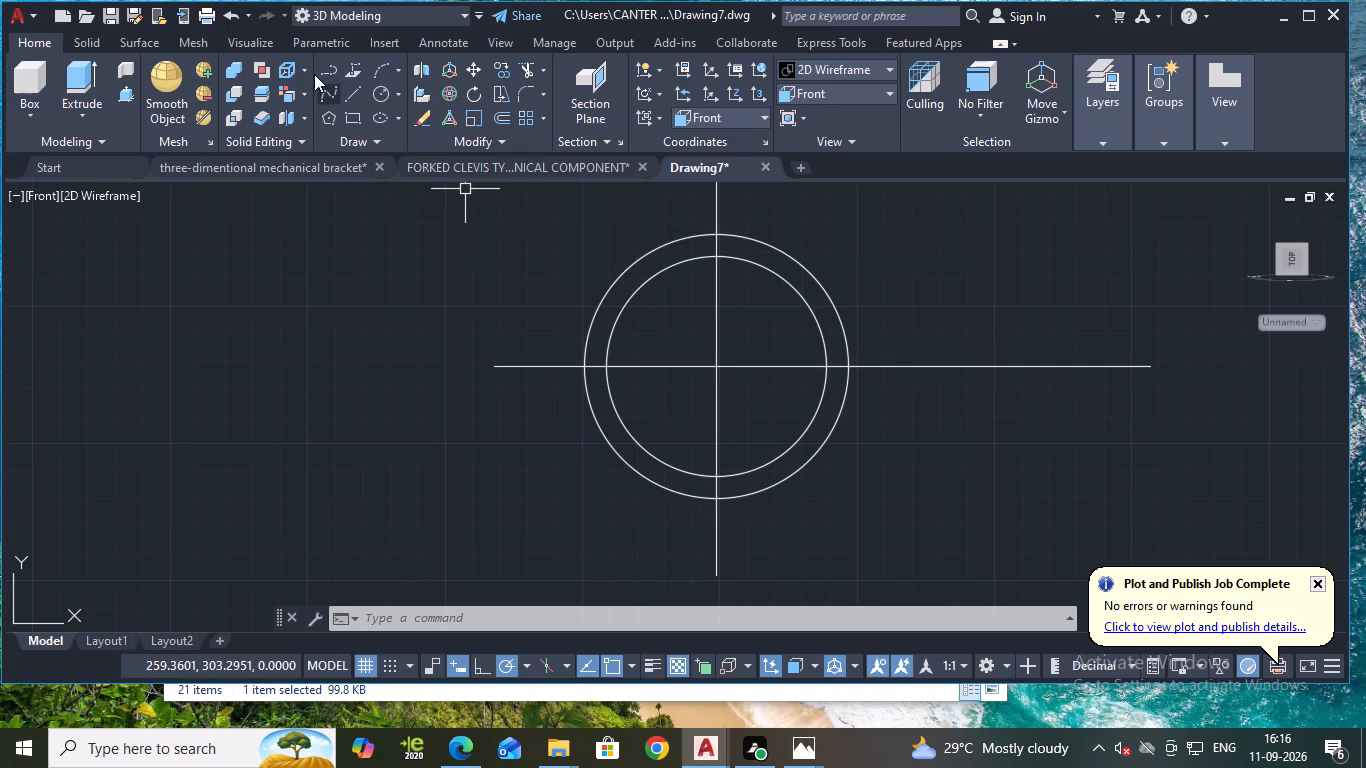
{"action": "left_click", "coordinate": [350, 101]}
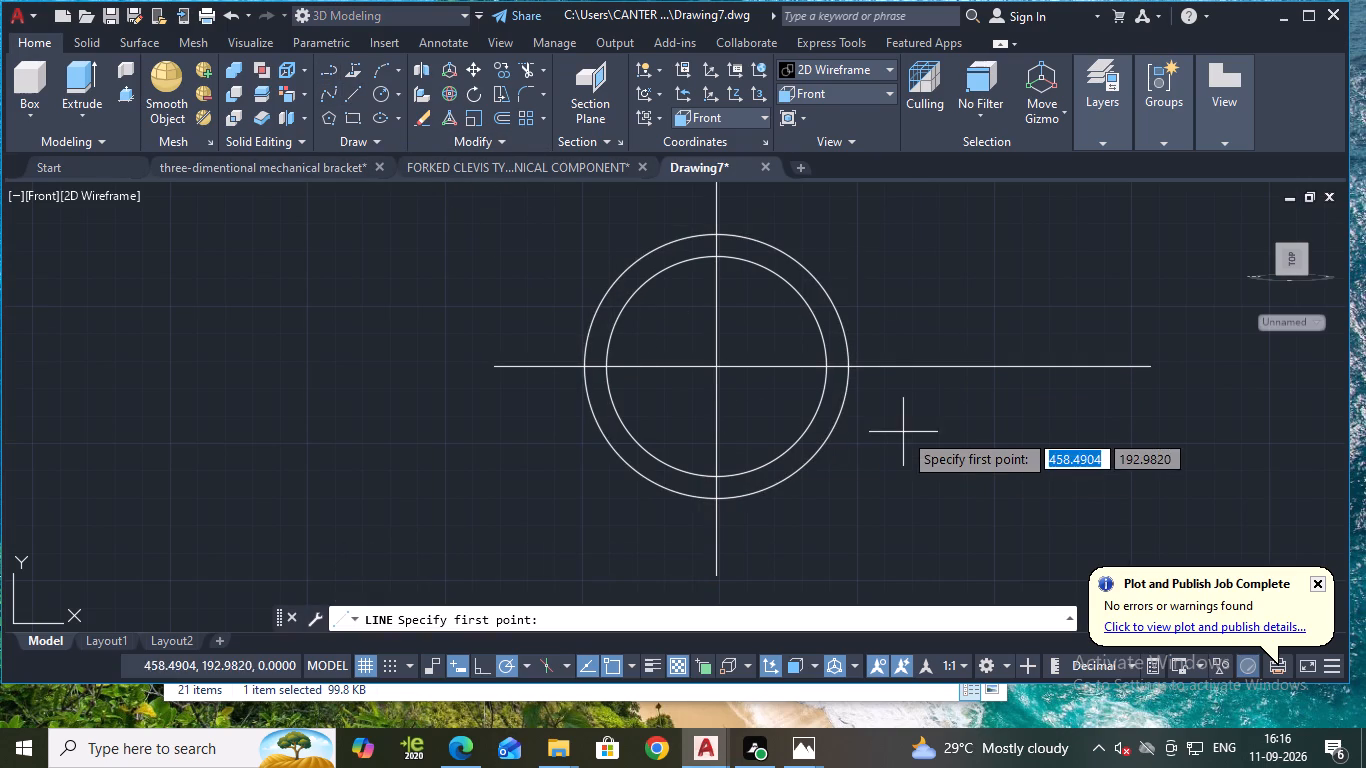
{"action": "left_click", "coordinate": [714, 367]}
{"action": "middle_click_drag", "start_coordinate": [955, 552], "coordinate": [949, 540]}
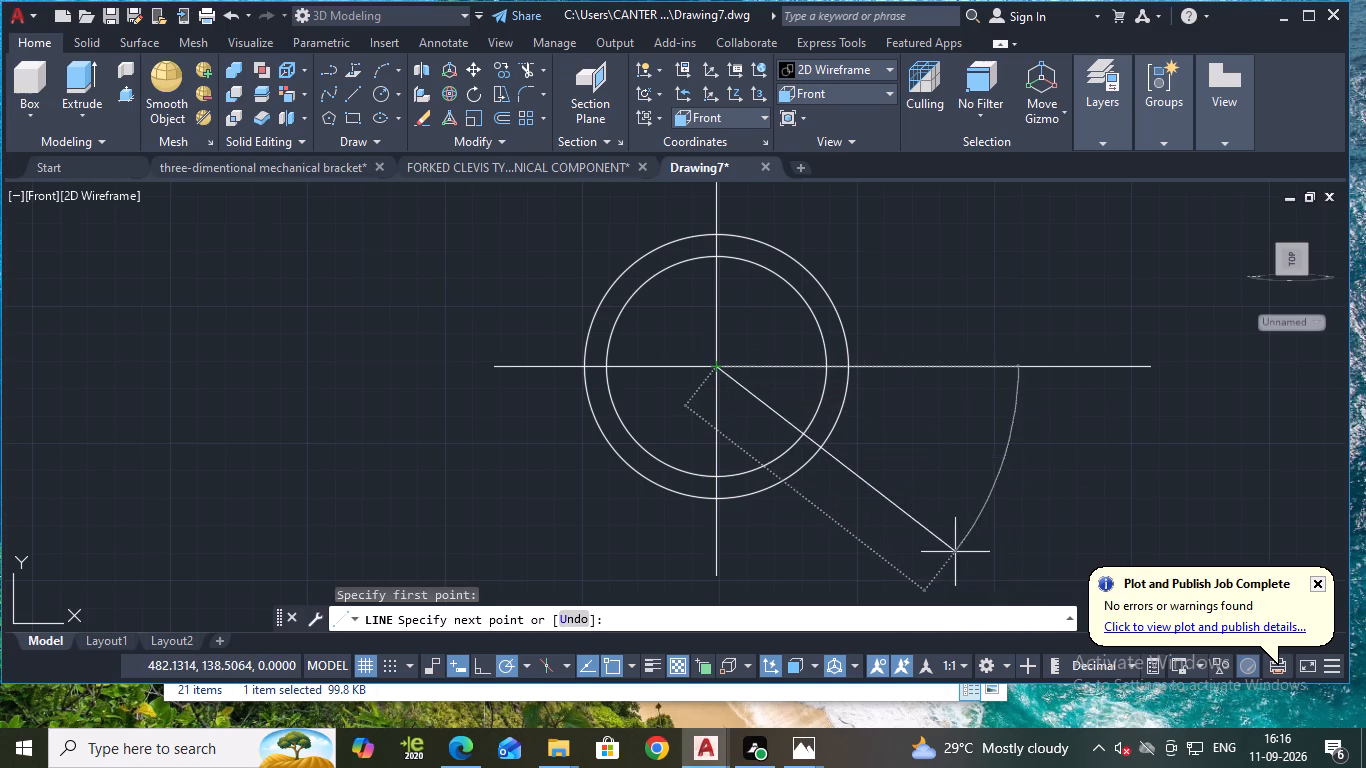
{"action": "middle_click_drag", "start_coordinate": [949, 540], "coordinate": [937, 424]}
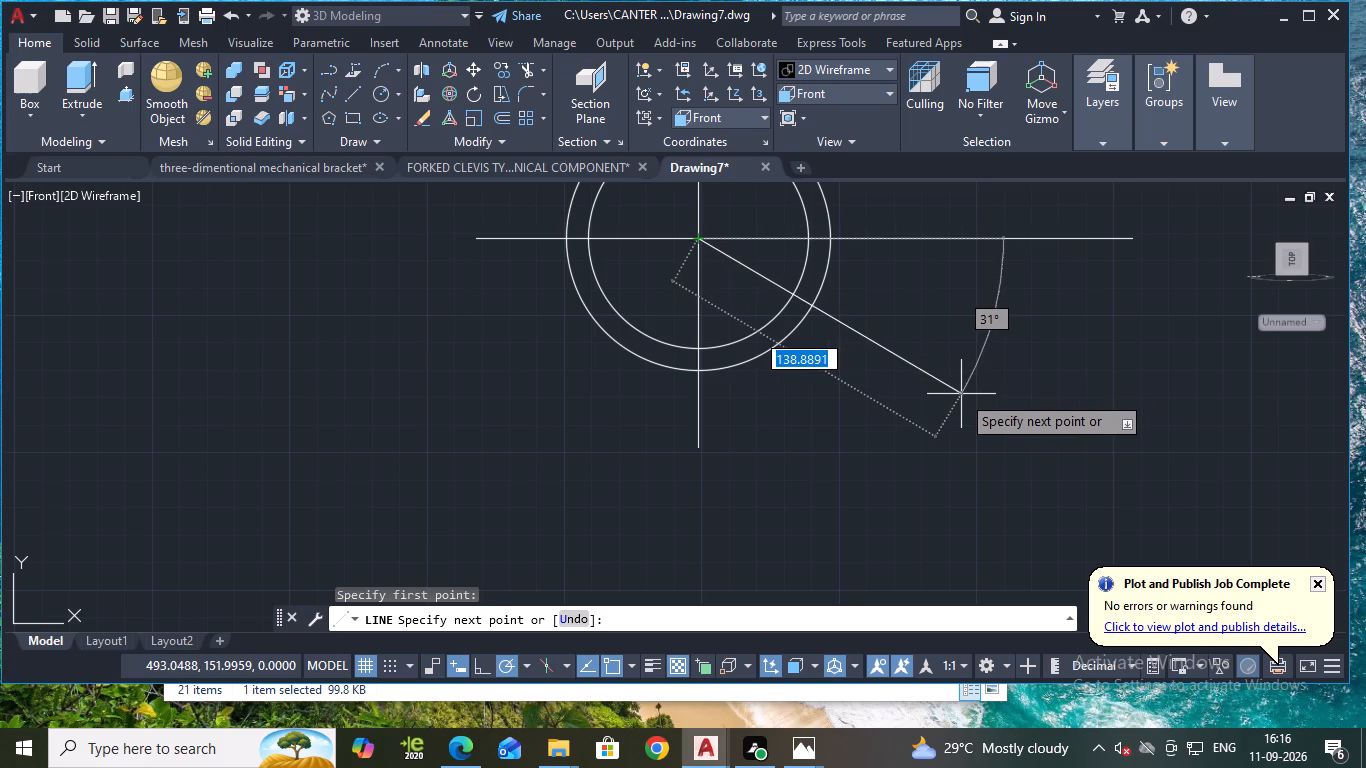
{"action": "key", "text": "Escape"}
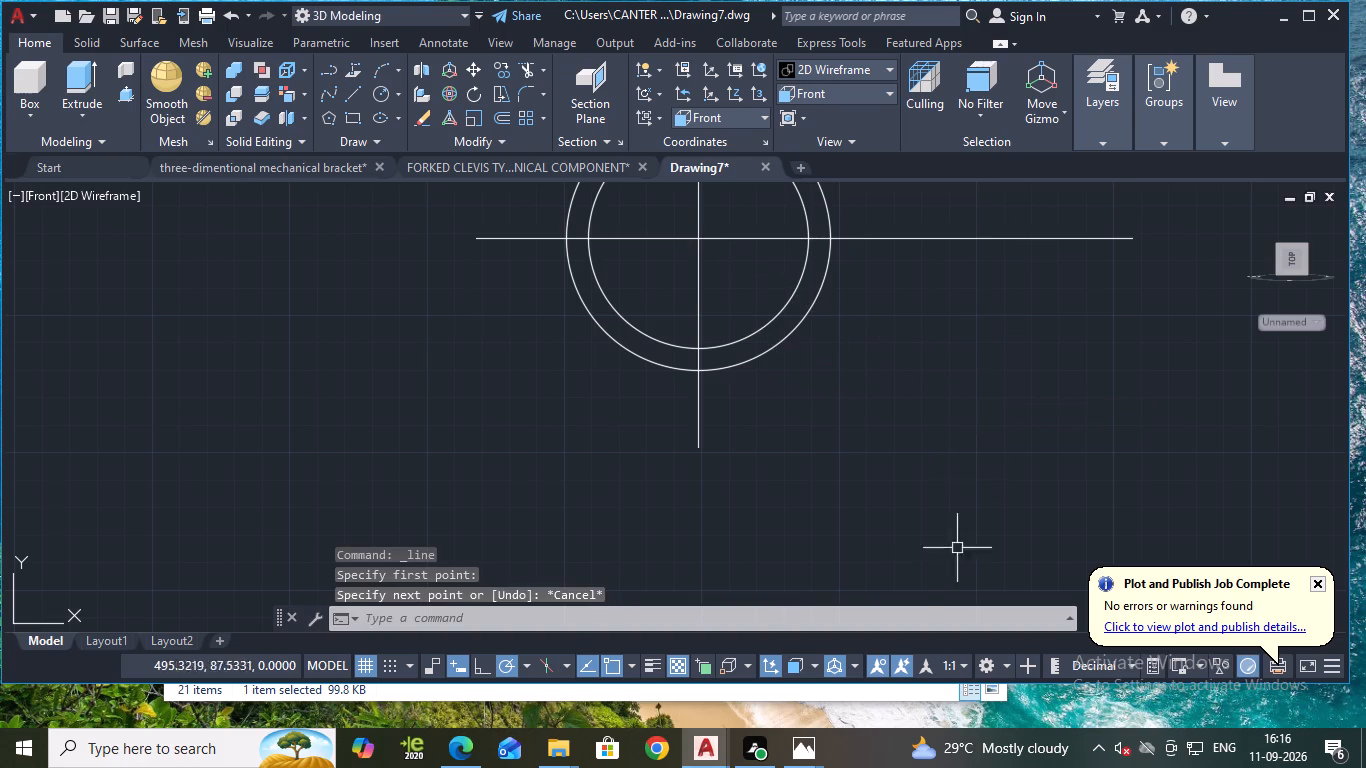
Using a polar tracking angle, draw a line about 135 long from the circles' centre, sloping down to the right at 30° below horizontal.
{"action": "left_click", "coordinate": [530, 662]}
{"action": "left_click", "coordinate": [535, 357]}
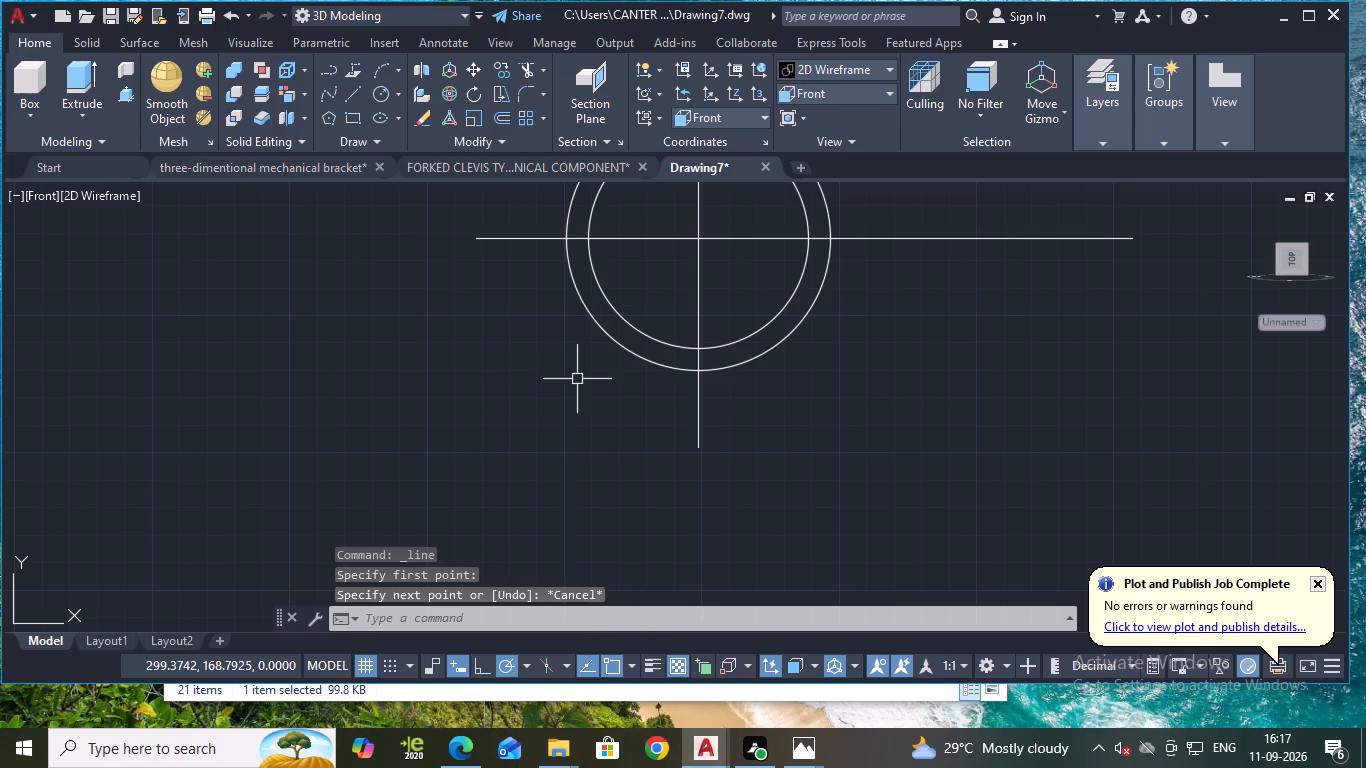
{"action": "left_click", "coordinate": [353, 96]}
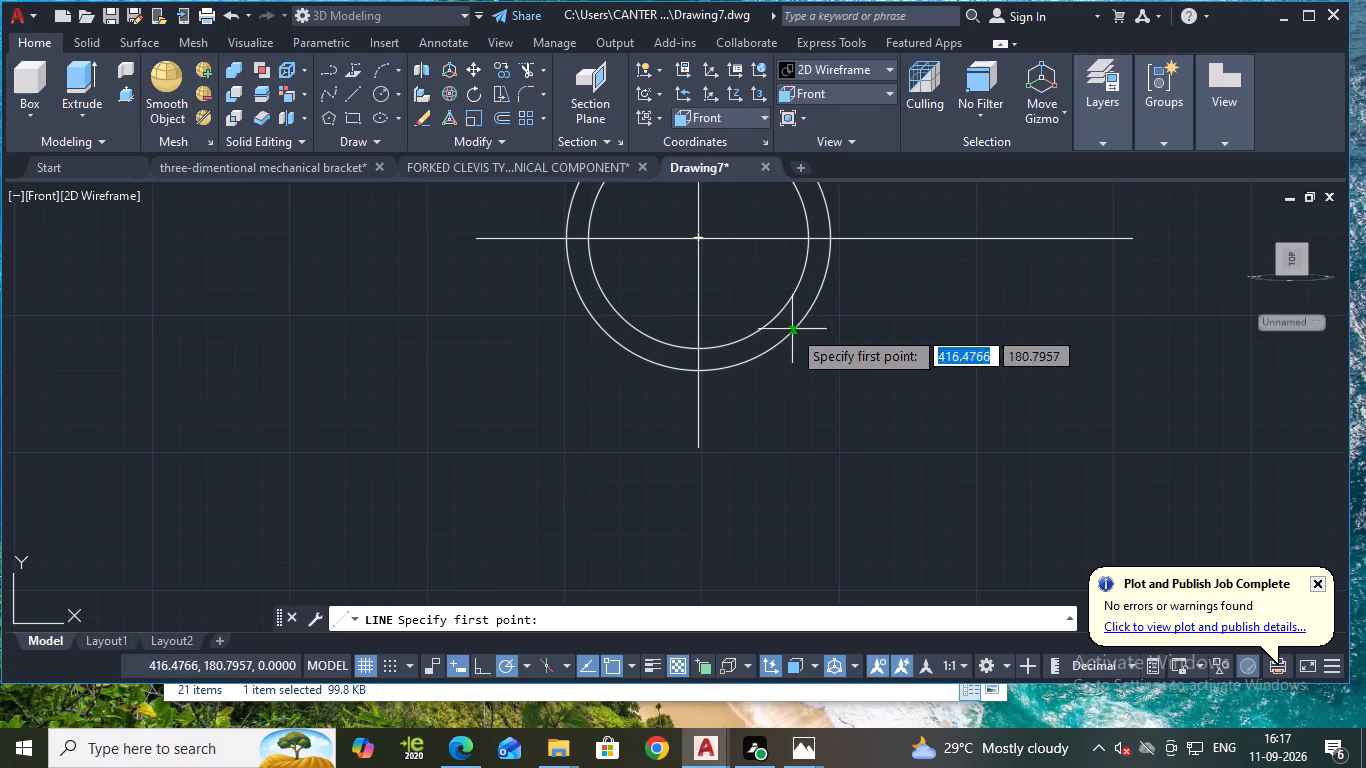
{"action": "left_click", "coordinate": [699, 239]}
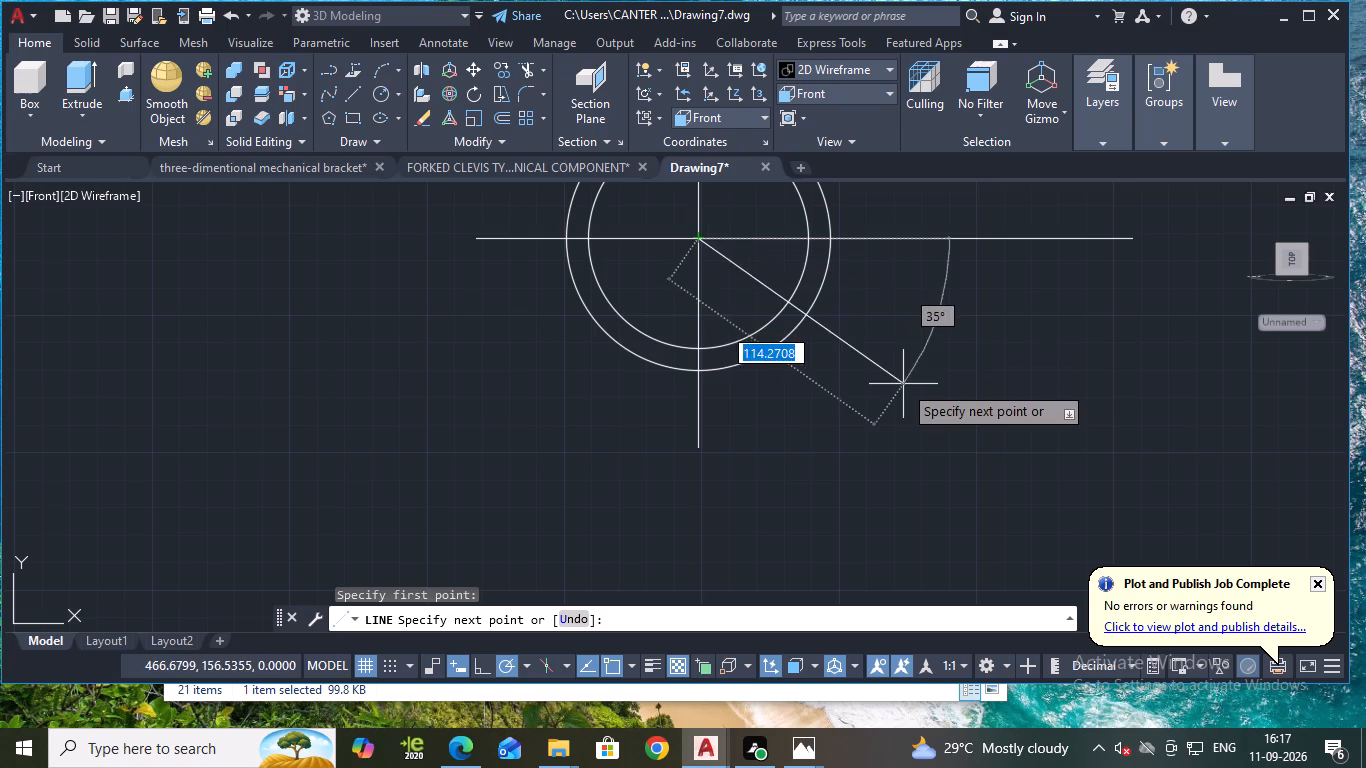
{"action": "left_click", "coordinate": [955, 391]}
{"action": "key", "text": "Escape"}
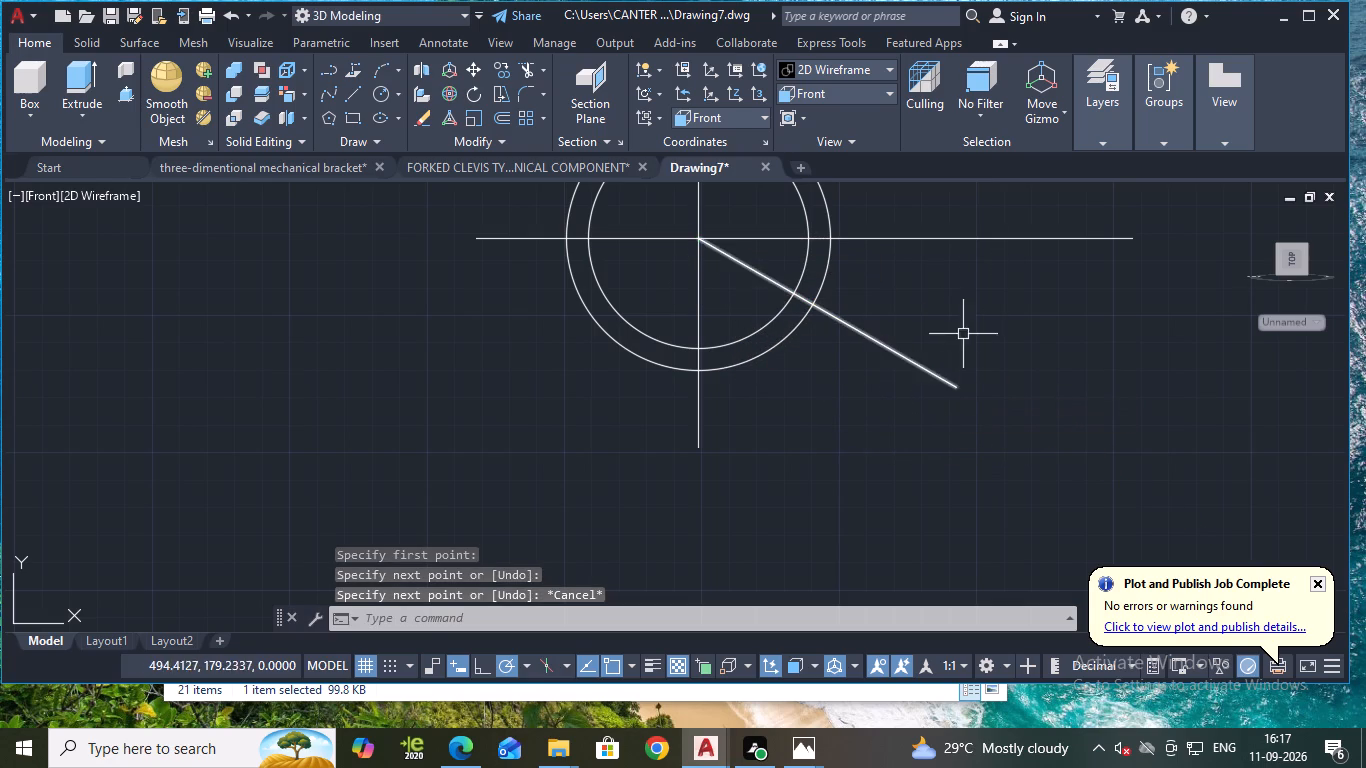
Mirror the inclined line about the vertical centre line, keeping the original line.
{"action": "left_click", "coordinate": [929, 364]}
{"action": "left_click", "coordinate": [929, 364]}
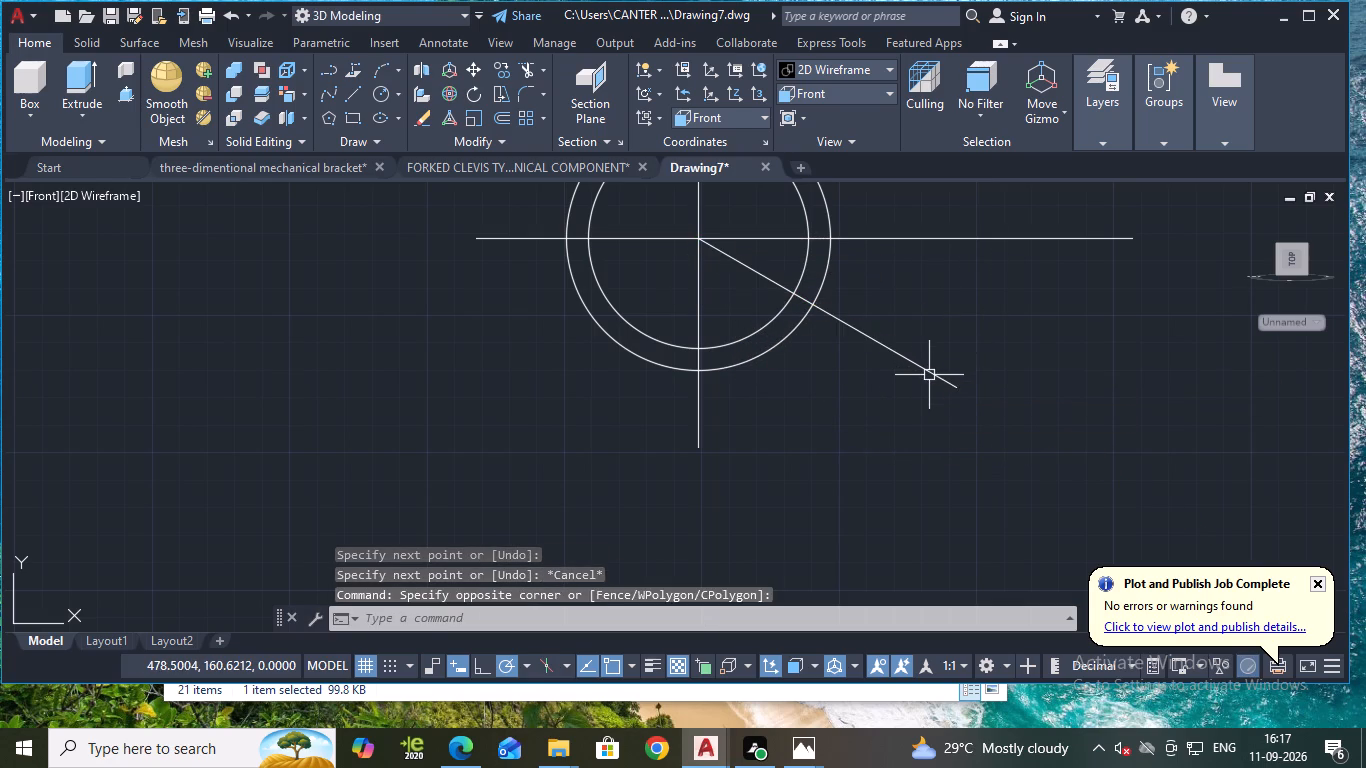
{"action": "left_click", "coordinate": [929, 375]}
{"action": "key", "text": "m"}
{"action": "key", "text": "i"}
{"action": "key", "text": "Return"}
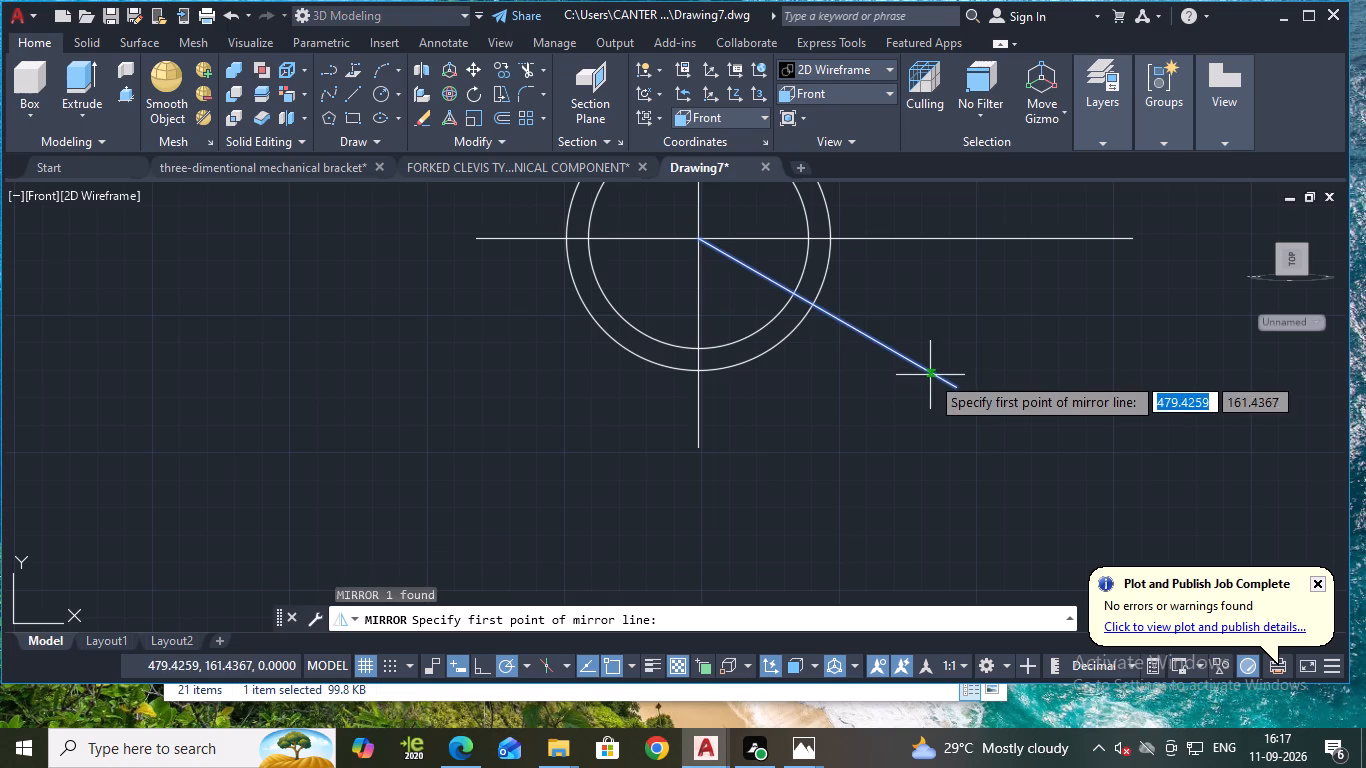
{"action": "left_click", "coordinate": [700, 238]}
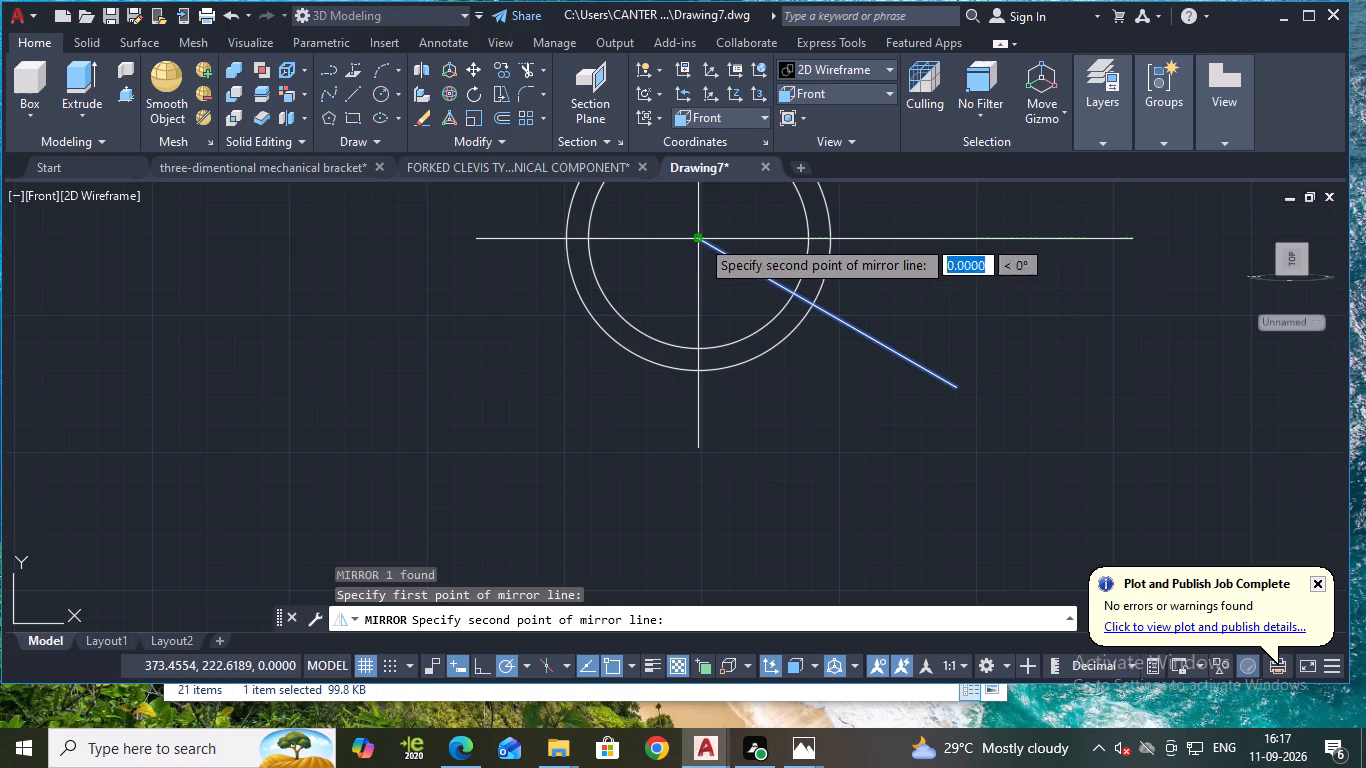
{"action": "left_click", "coordinate": [696, 372]}
{"action": "key", "text": "Return"}
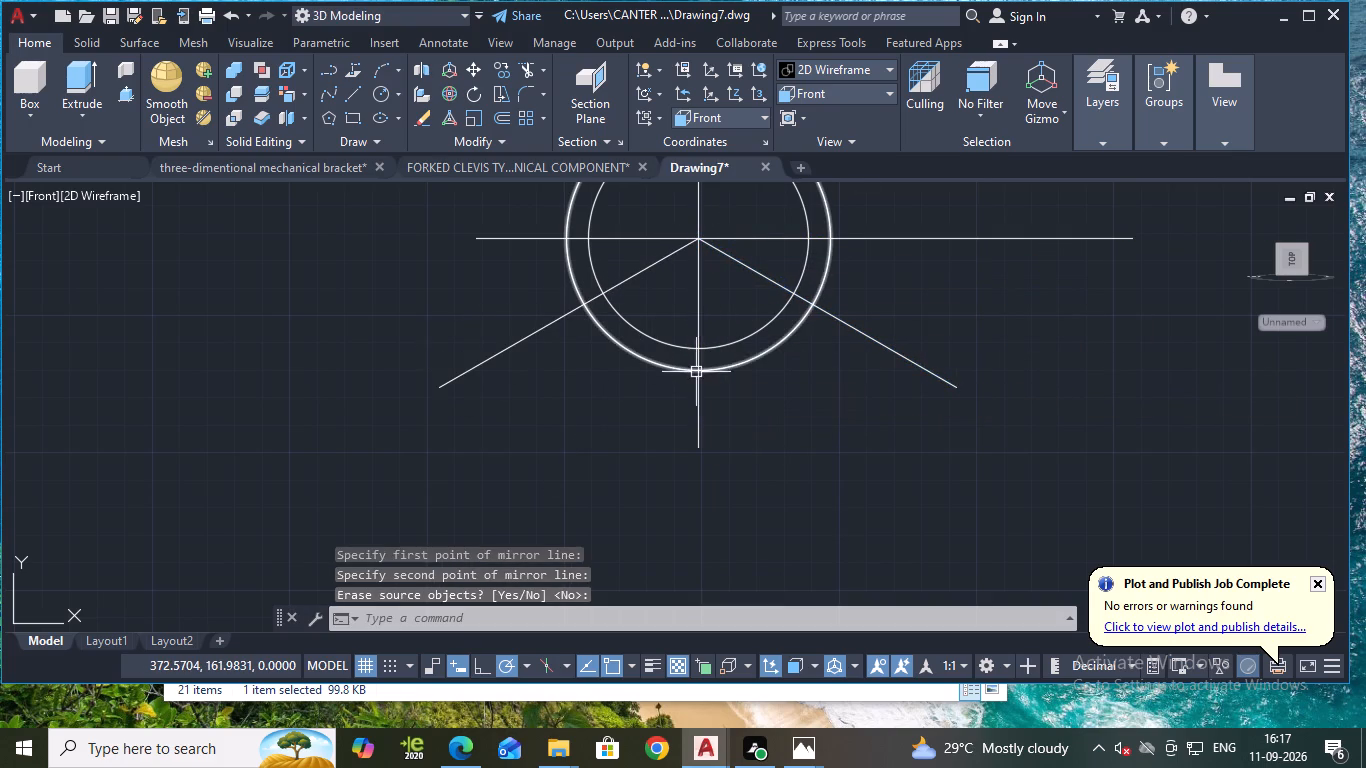
Offset the vertical centre line by 15 to each side.
{"action": "middle_click_drag", "start_coordinate": [954, 310], "coordinate": [935, 340]}
{"action": "scroll", "coordinate": [924, 354], "scroll_direction": "up", "scroll_amount": 1}
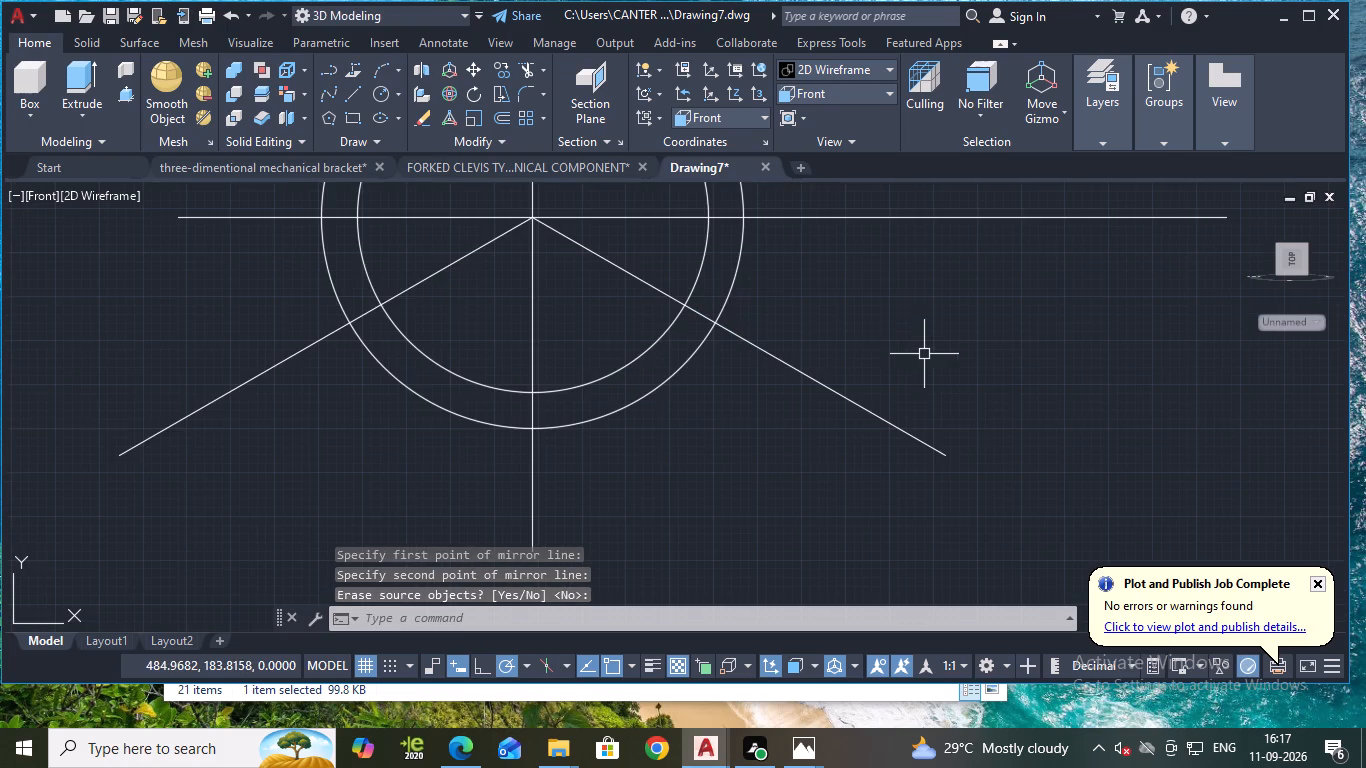
{"action": "middle_click_drag", "start_coordinate": [899, 337], "coordinate": [924, 370]}
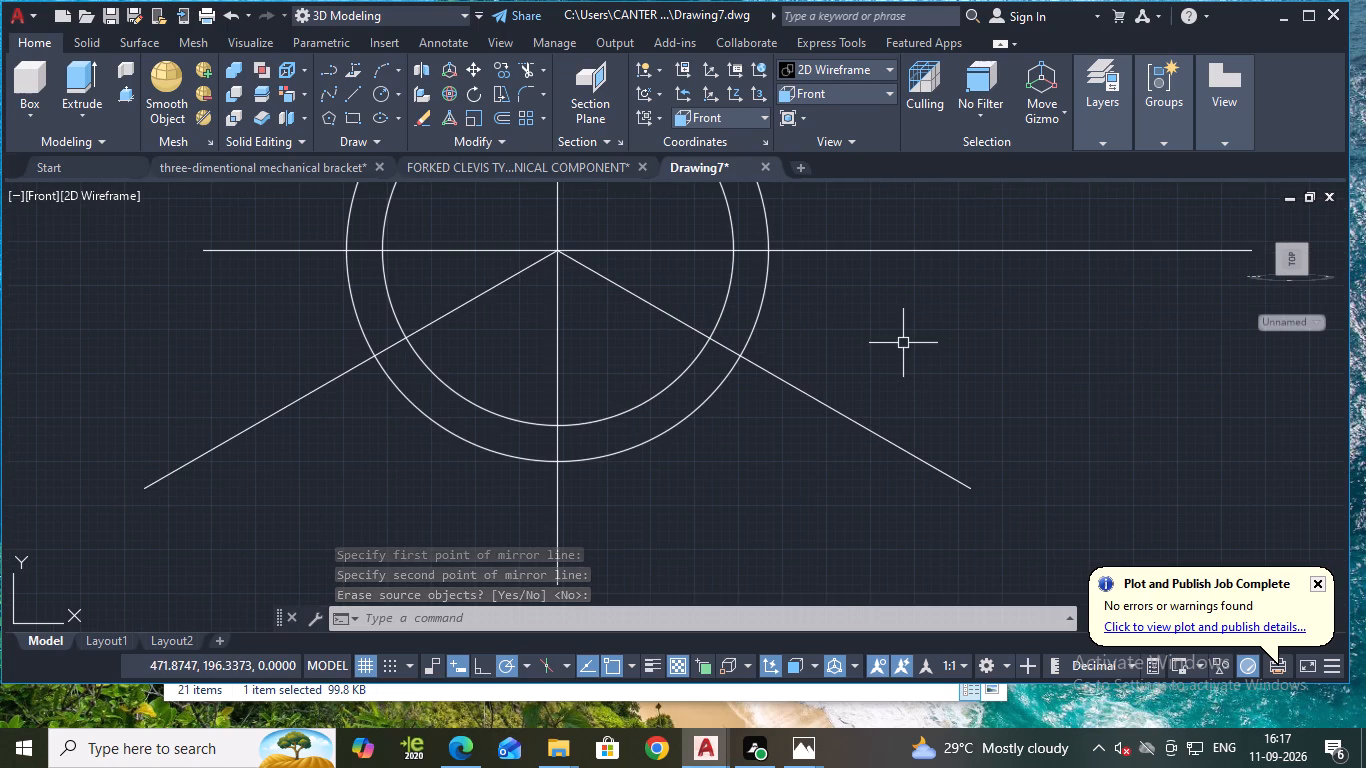
{"action": "scroll", "coordinate": [876, 337], "scroll_direction": "down", "scroll_amount": 1}
{"action": "middle_click_drag", "start_coordinate": [864, 335], "coordinate": [873, 366]}
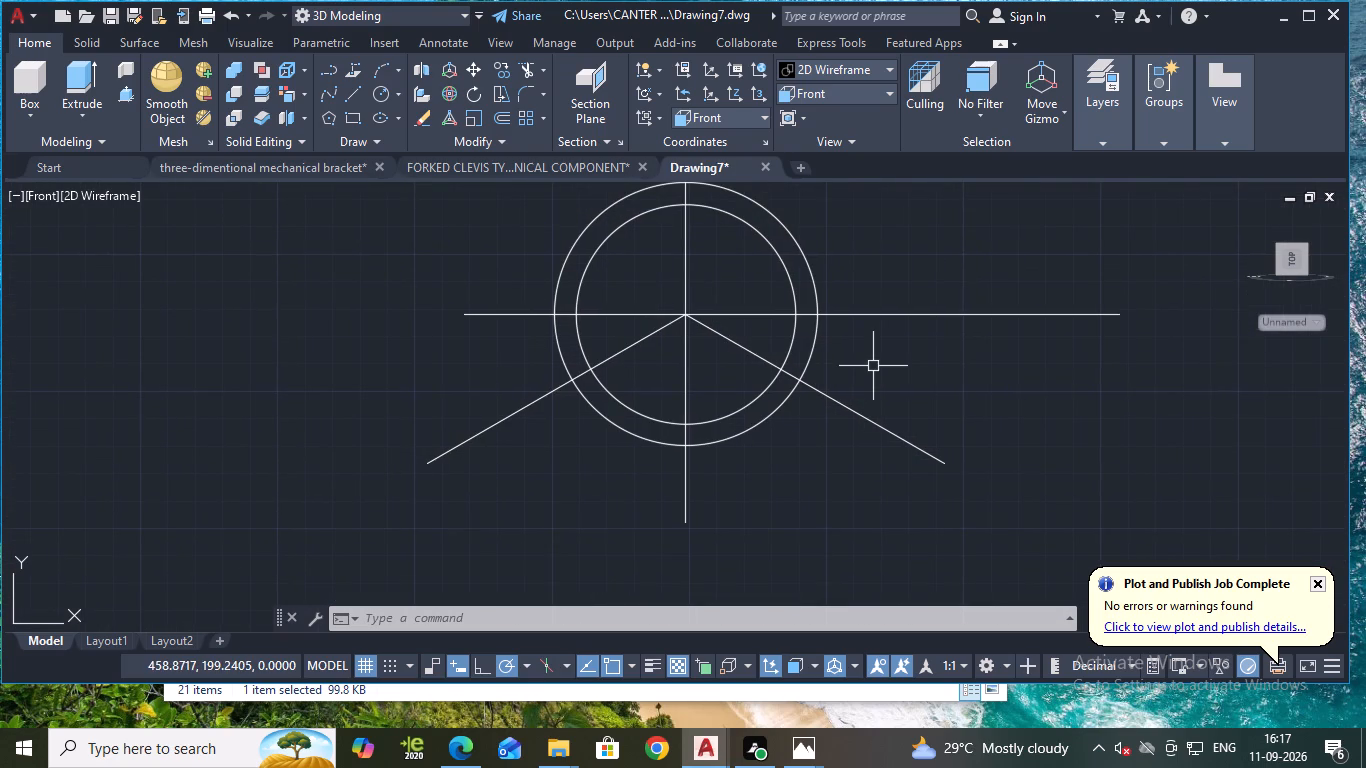
{"action": "scroll", "coordinate": [840, 338], "scroll_direction": "up", "scroll_amount": 1}
{"action": "middle_click_drag", "start_coordinate": [841, 338], "coordinate": [862, 340]}
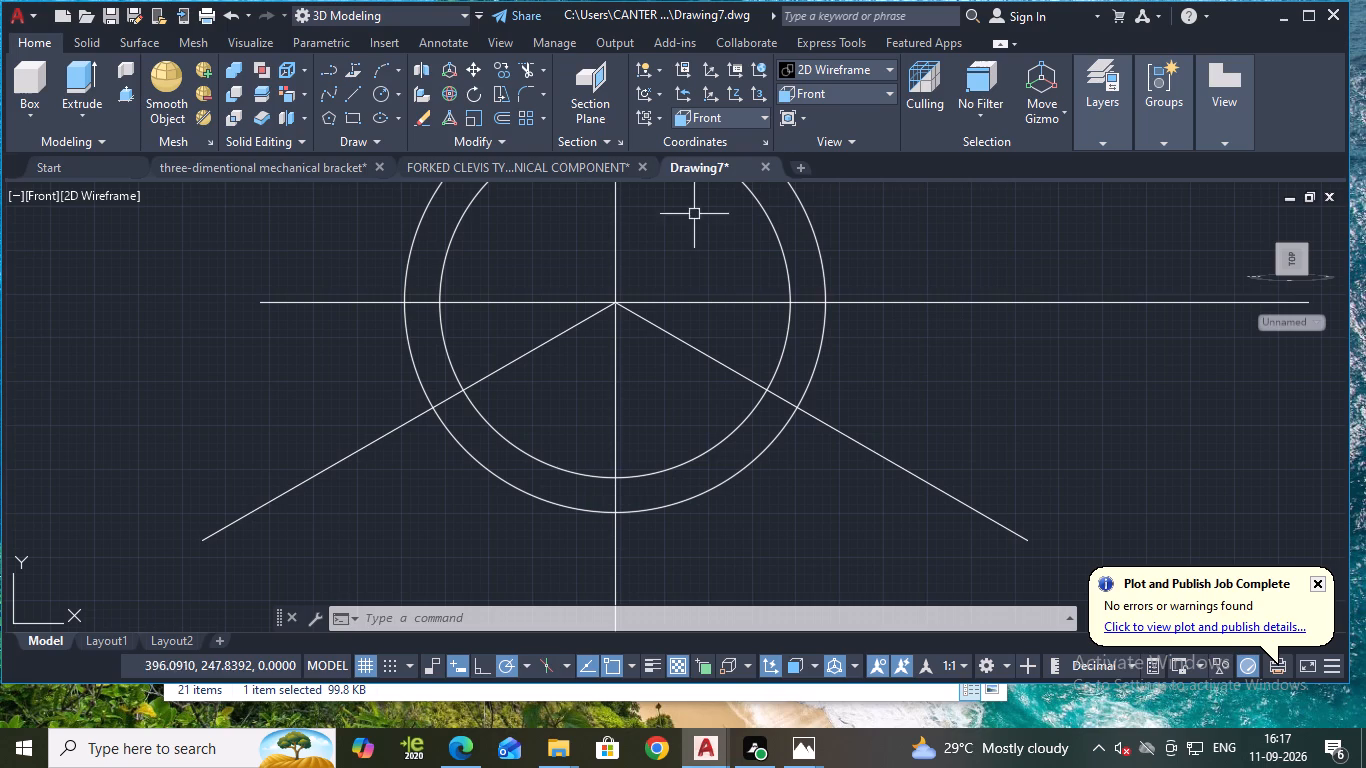
{"action": "key", "text": "o"}
{"action": "key", "text": "Return"}
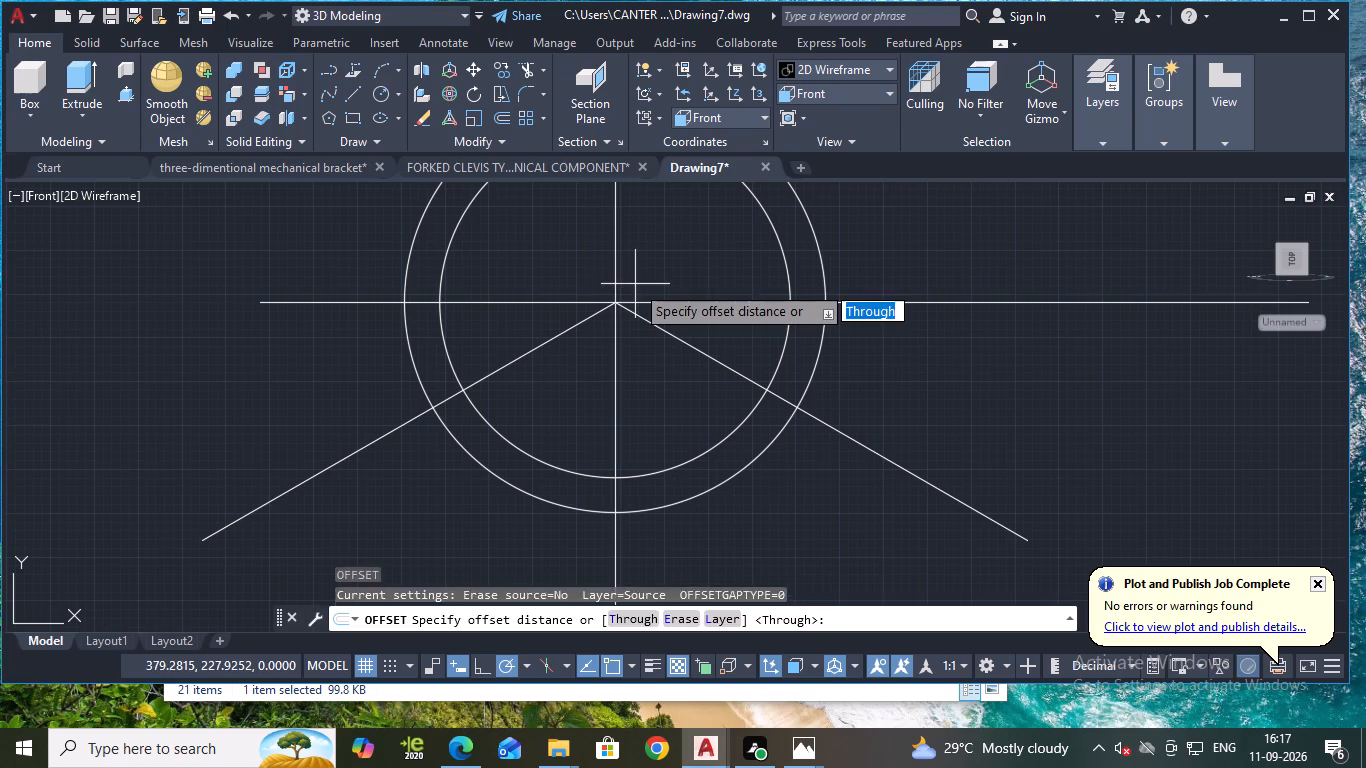
{"action": "key", "text": "Return"}
{"action": "left_click", "coordinate": [615, 277]}
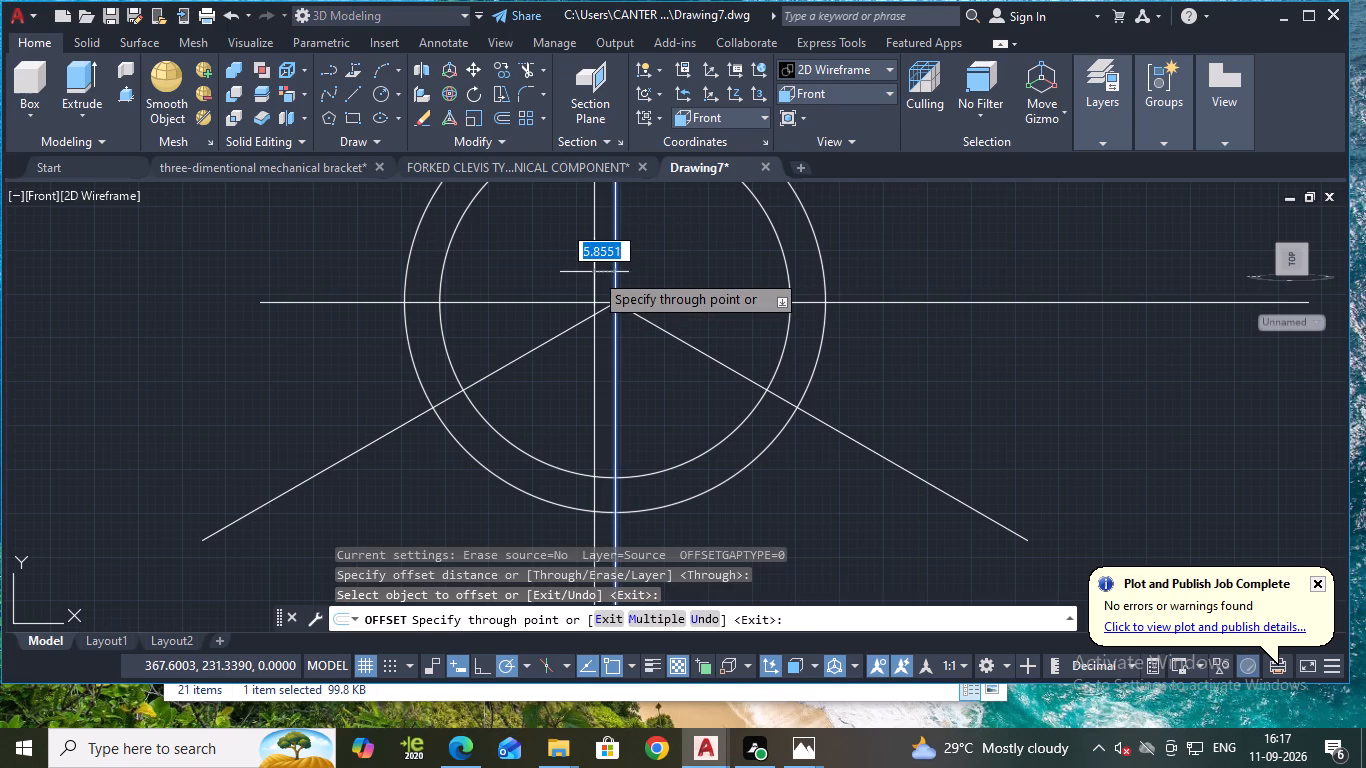
{"action": "type", "text": "15"}
{"action": "key", "text": "Return"}
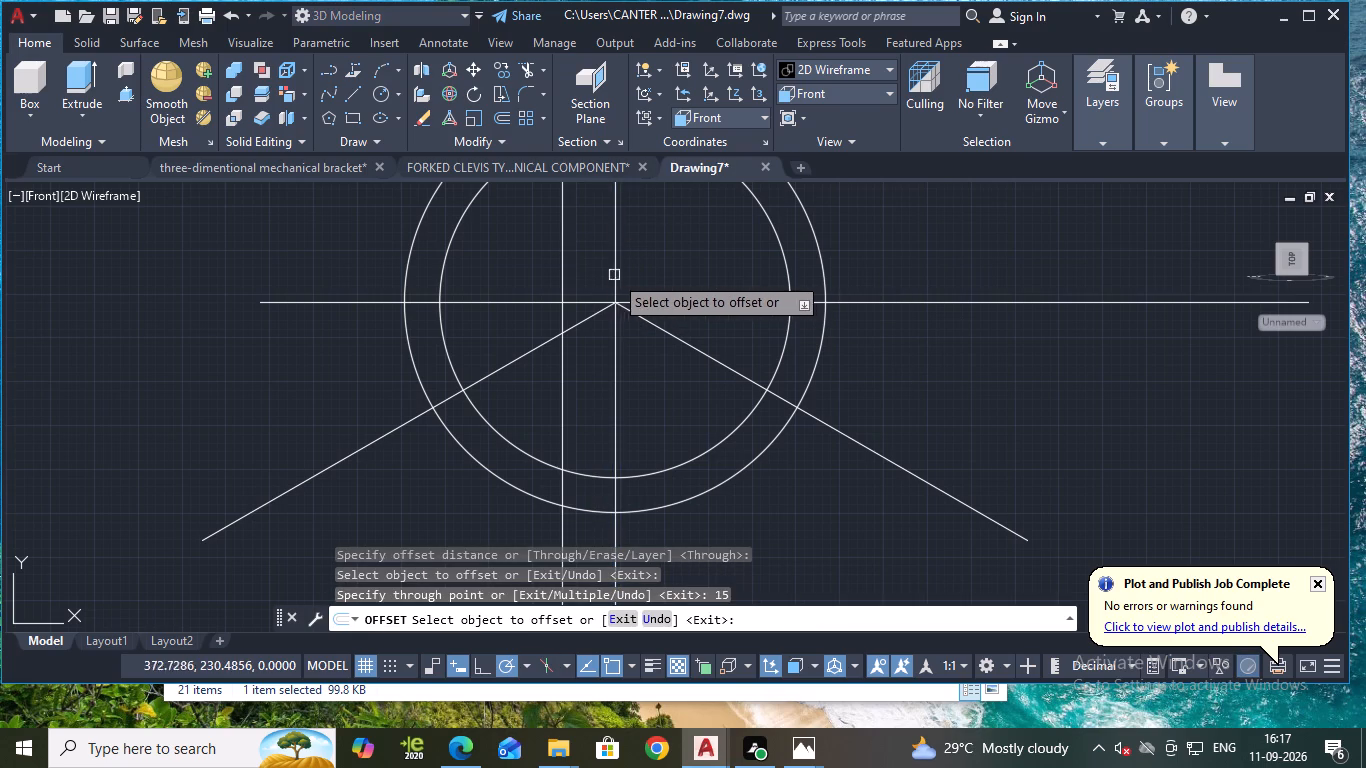
{"action": "left_click", "coordinate": [617, 275]}
{"action": "type", "text": "15"}
{"action": "key", "text": "Return"}
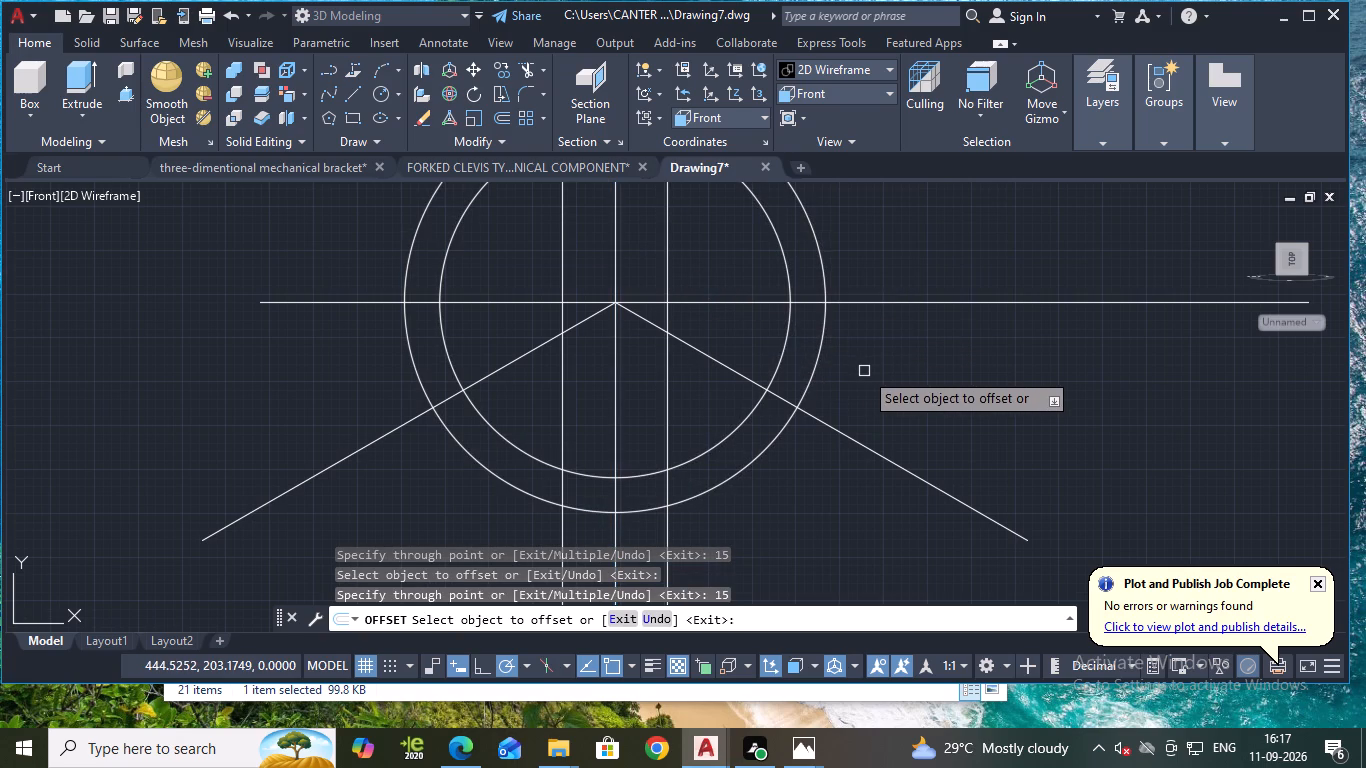
{"action": "key", "text": "Escape"}
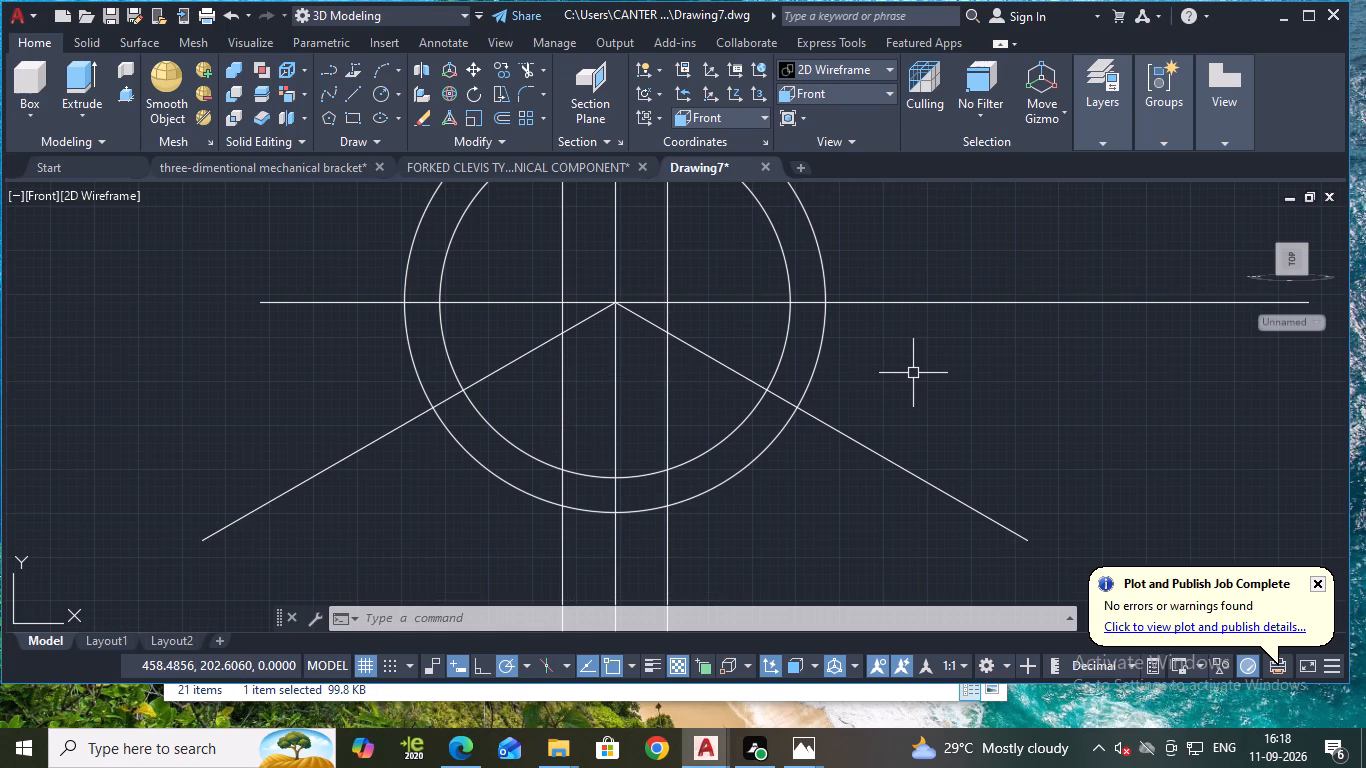
Move both inclined lines 50 straight up, from the circles' centre to the top of the inner circle.
{"action": "scroll", "coordinate": [913, 373], "scroll_direction": "down", "scroll_amount": 1}
{"action": "middle_click_drag", "start_coordinate": [913, 373], "coordinate": [902, 390]}
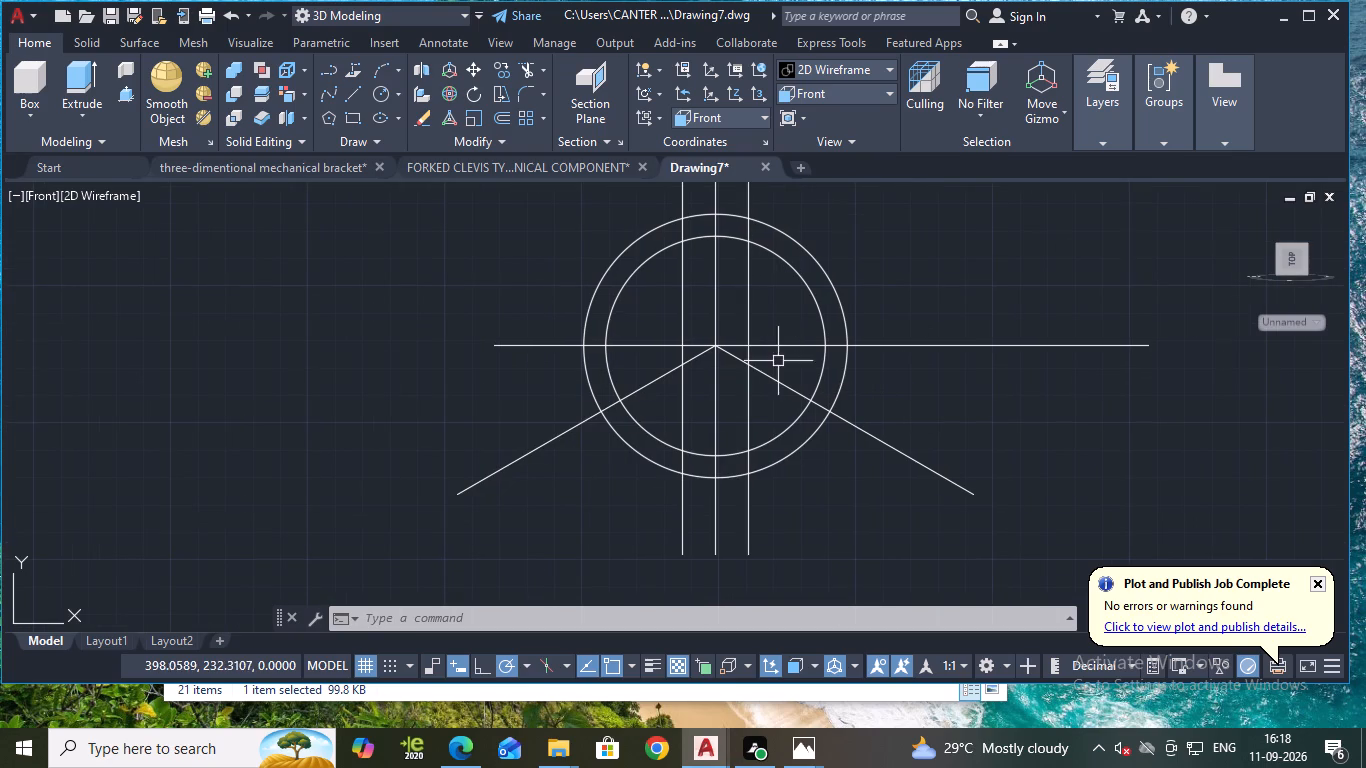
{"action": "left_click", "coordinate": [789, 396]}
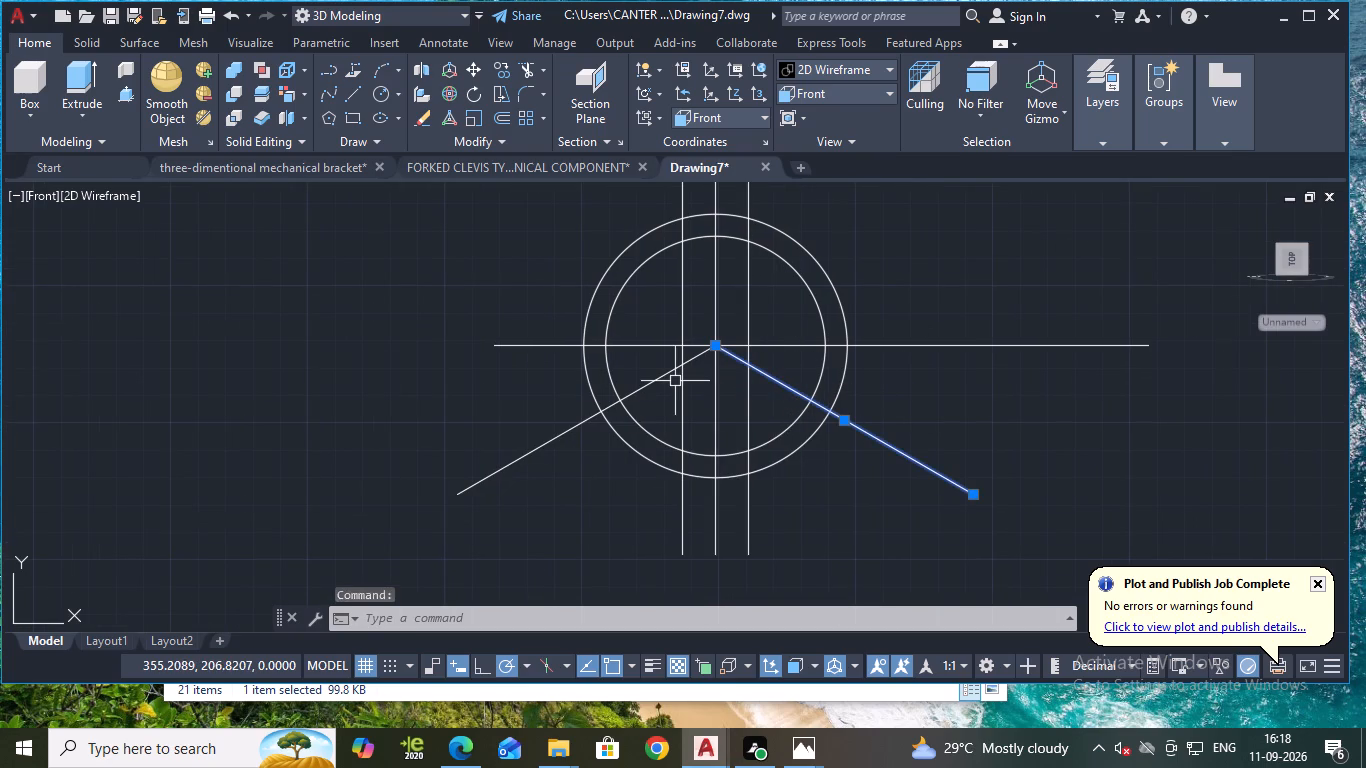
{"action": "left_click", "coordinate": [659, 379]}
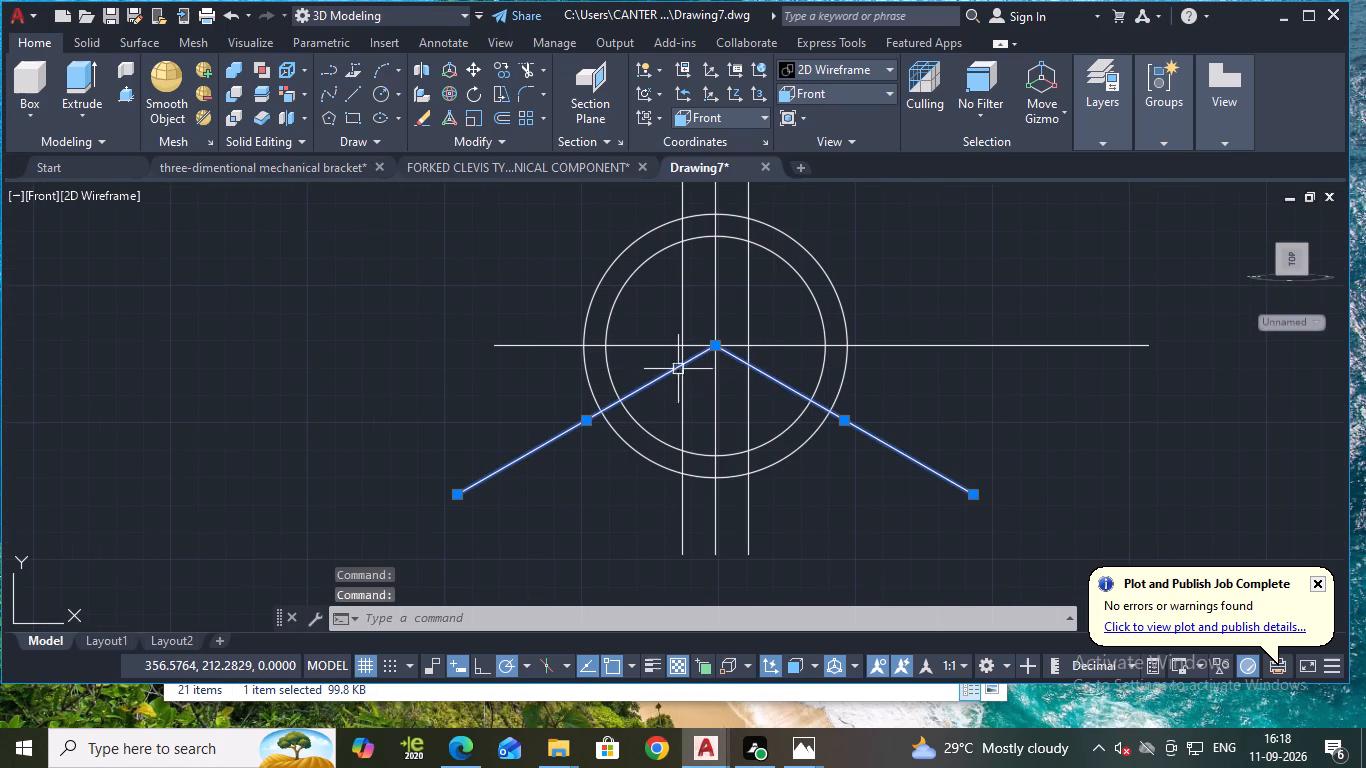
{"action": "key", "text": "m"}
{"action": "key", "text": "Return"}
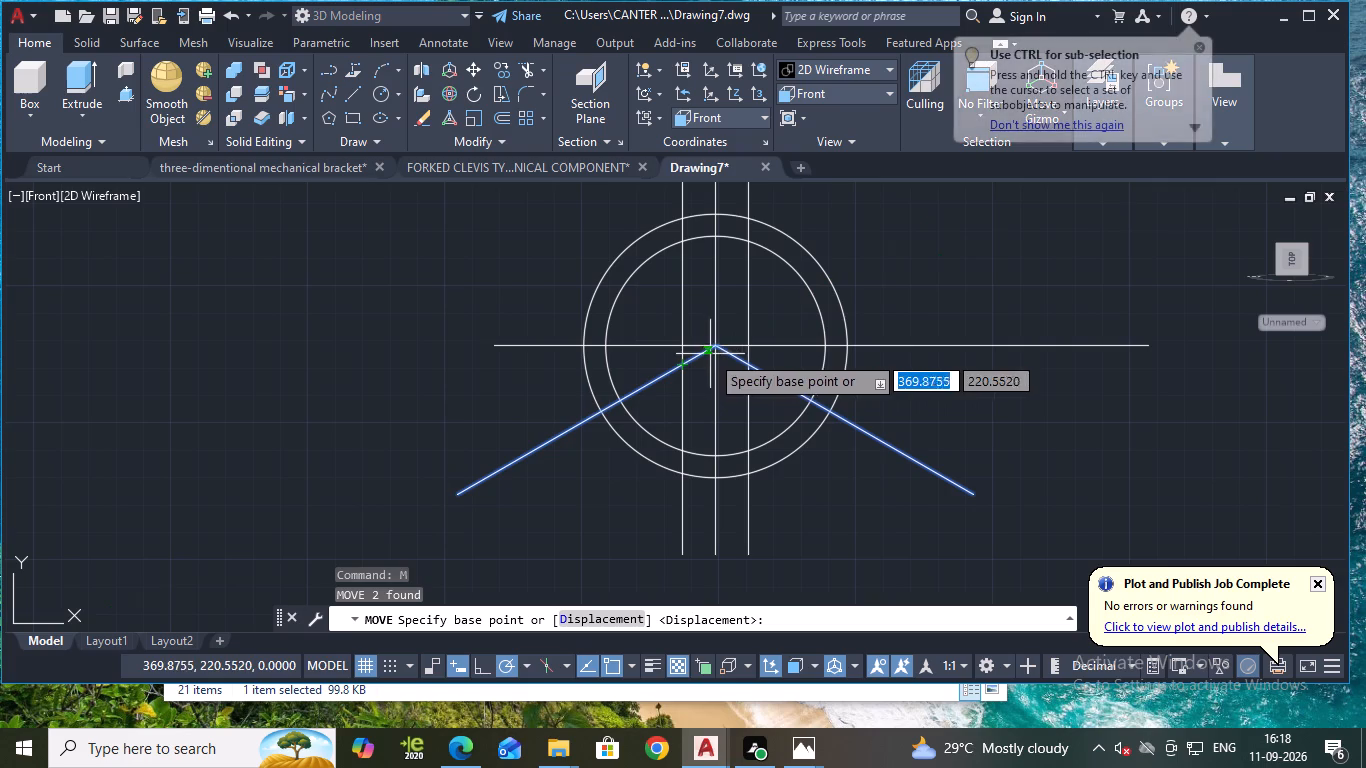
{"action": "left_click", "coordinate": [716, 343]}
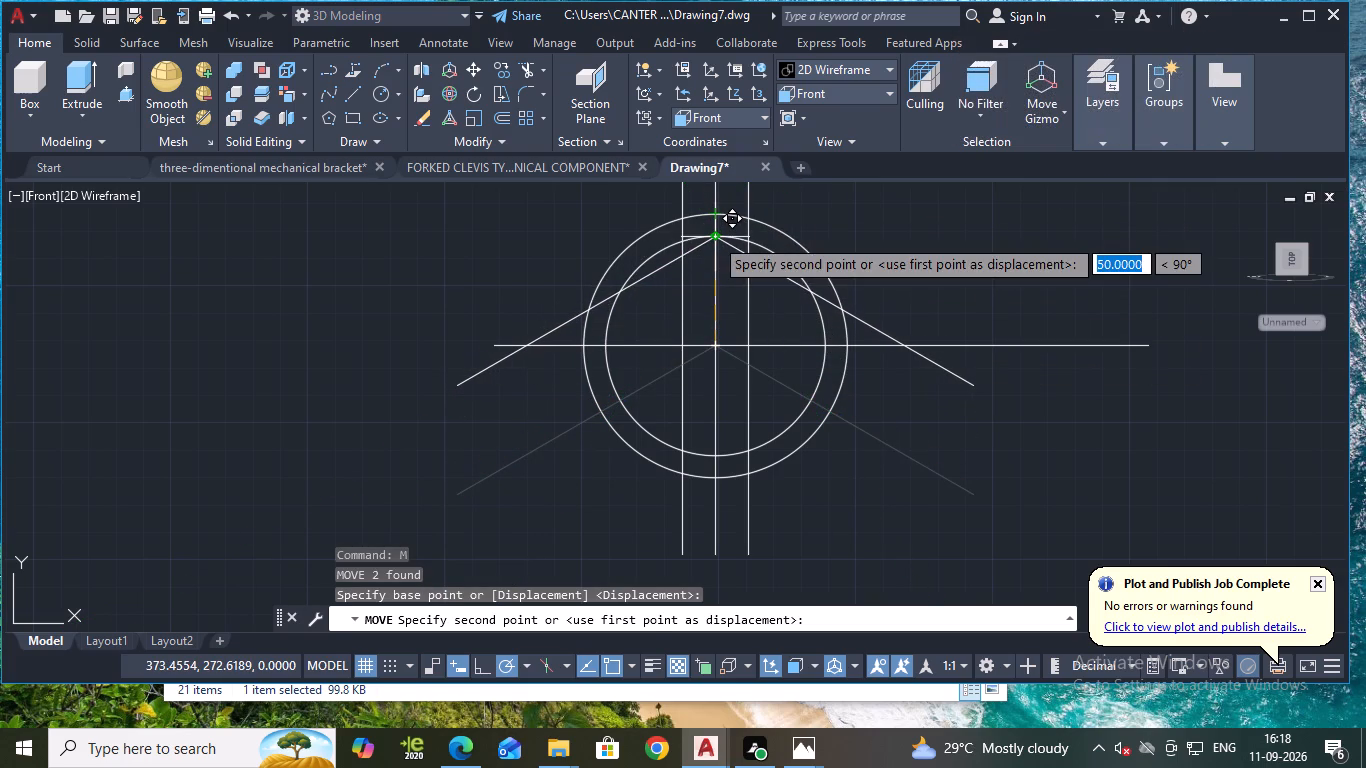
{"action": "left_click", "coordinate": [714, 237]}
{"action": "key", "text": "Escape"}
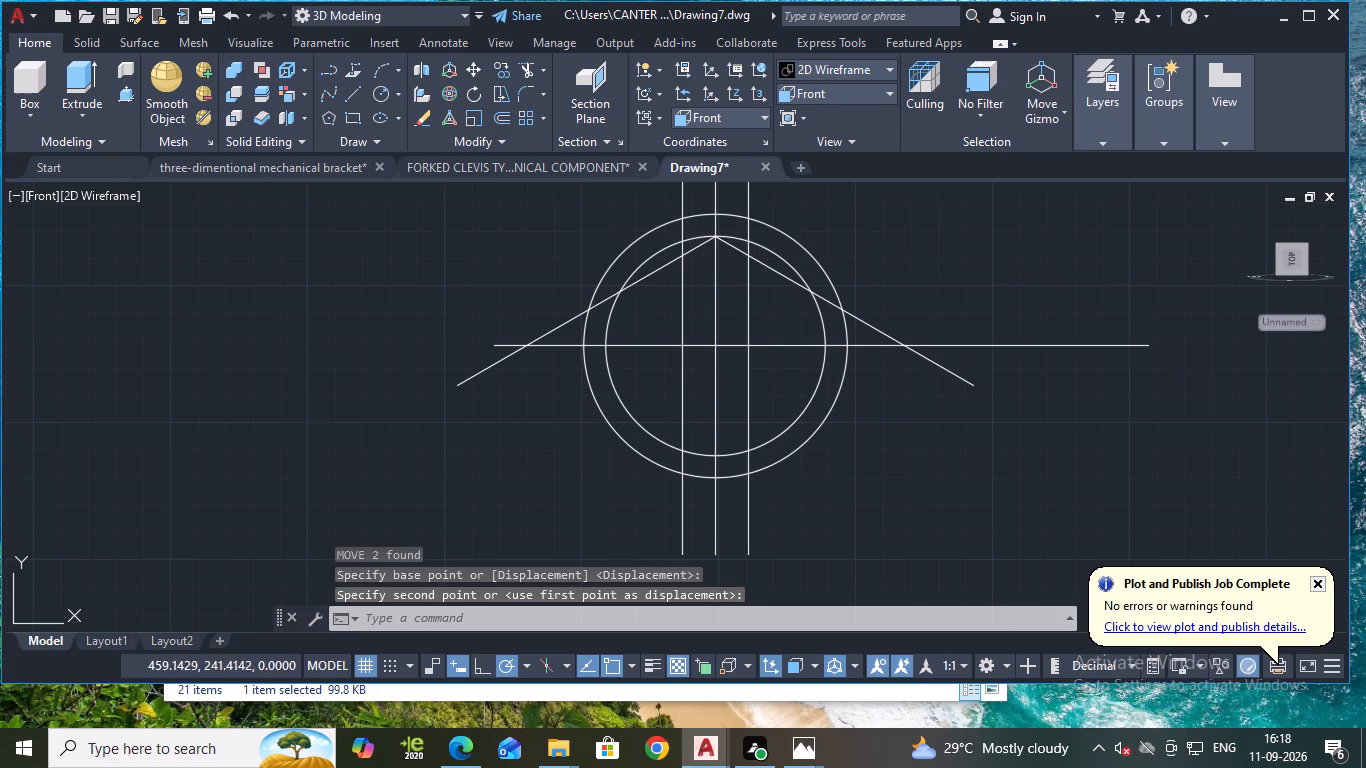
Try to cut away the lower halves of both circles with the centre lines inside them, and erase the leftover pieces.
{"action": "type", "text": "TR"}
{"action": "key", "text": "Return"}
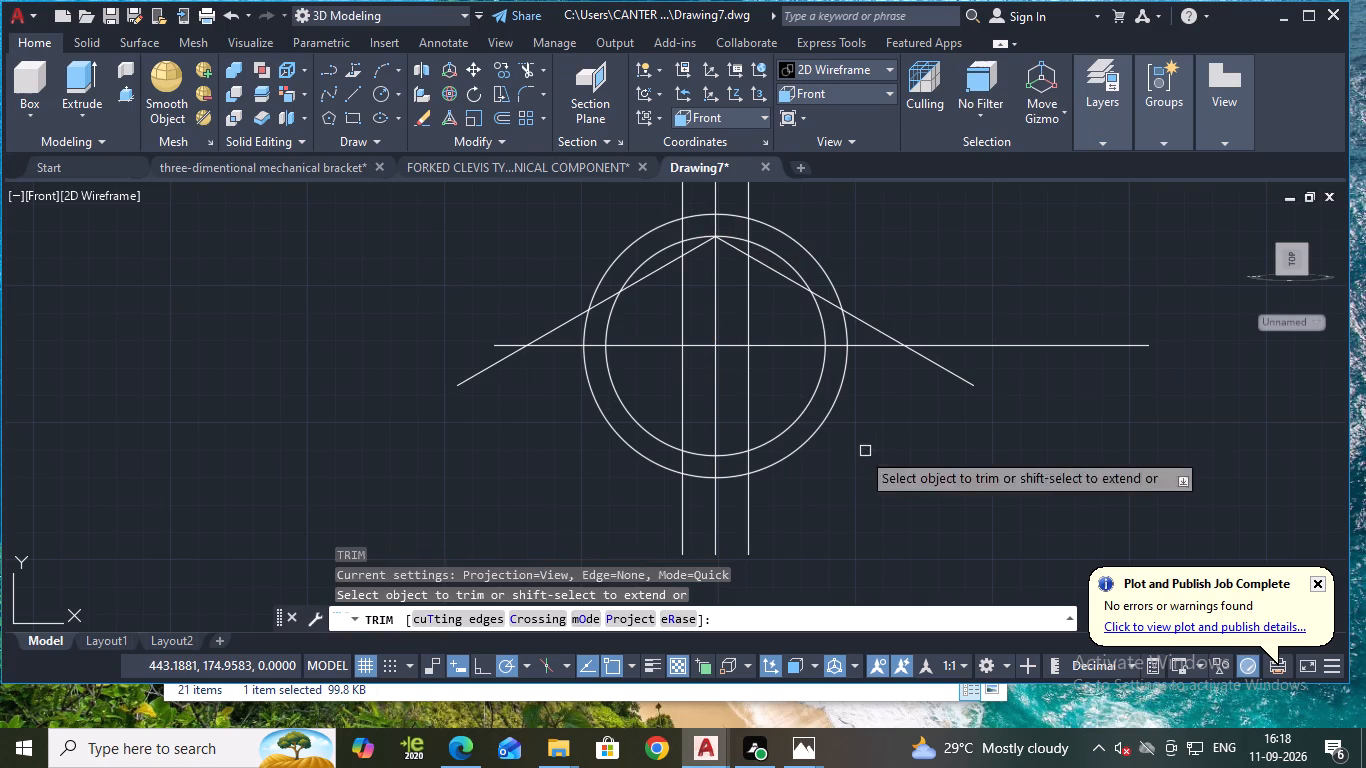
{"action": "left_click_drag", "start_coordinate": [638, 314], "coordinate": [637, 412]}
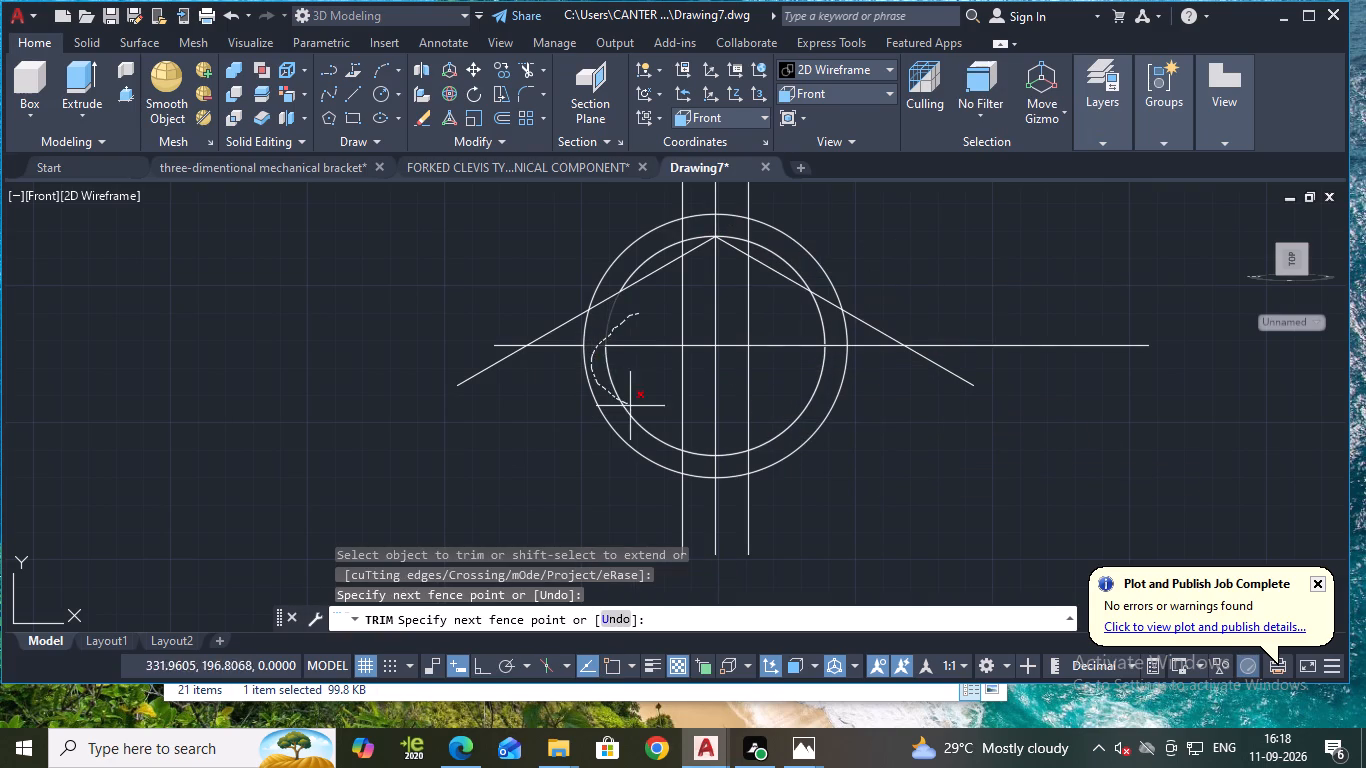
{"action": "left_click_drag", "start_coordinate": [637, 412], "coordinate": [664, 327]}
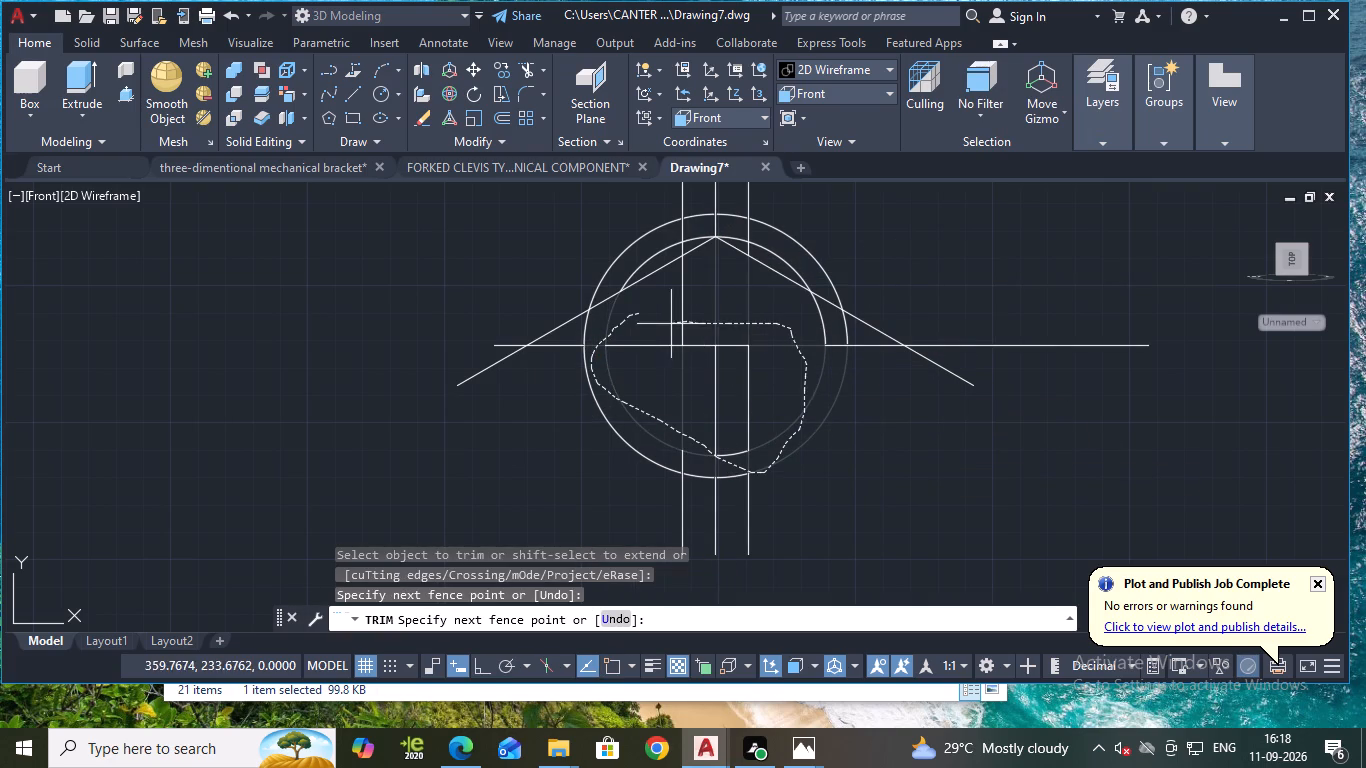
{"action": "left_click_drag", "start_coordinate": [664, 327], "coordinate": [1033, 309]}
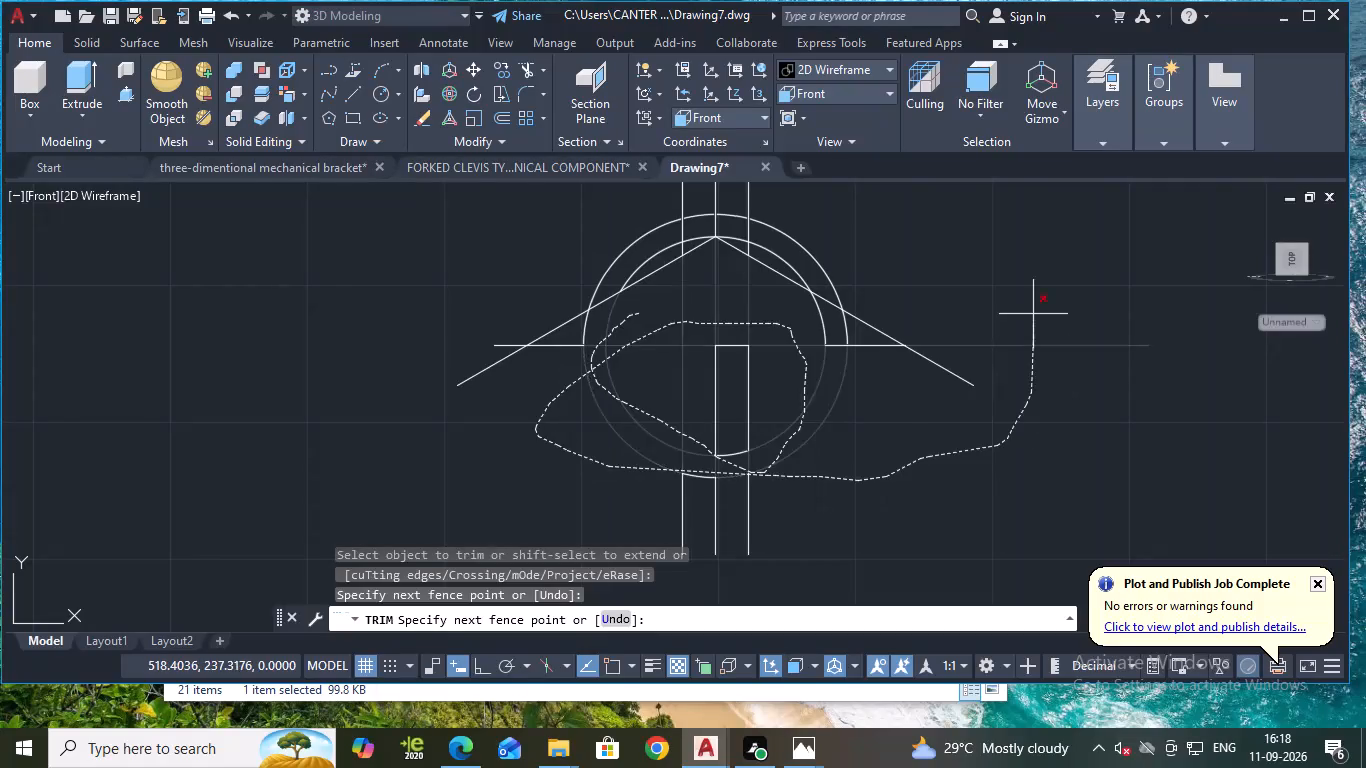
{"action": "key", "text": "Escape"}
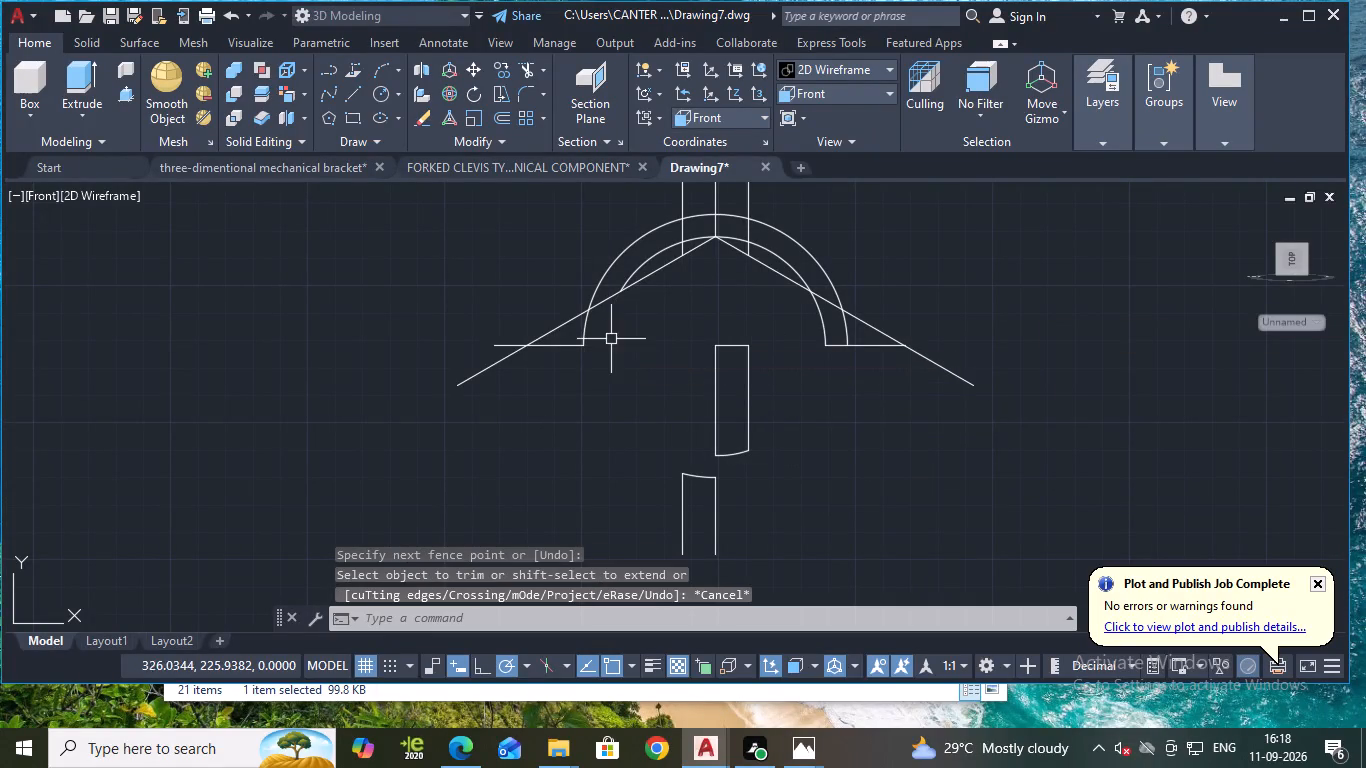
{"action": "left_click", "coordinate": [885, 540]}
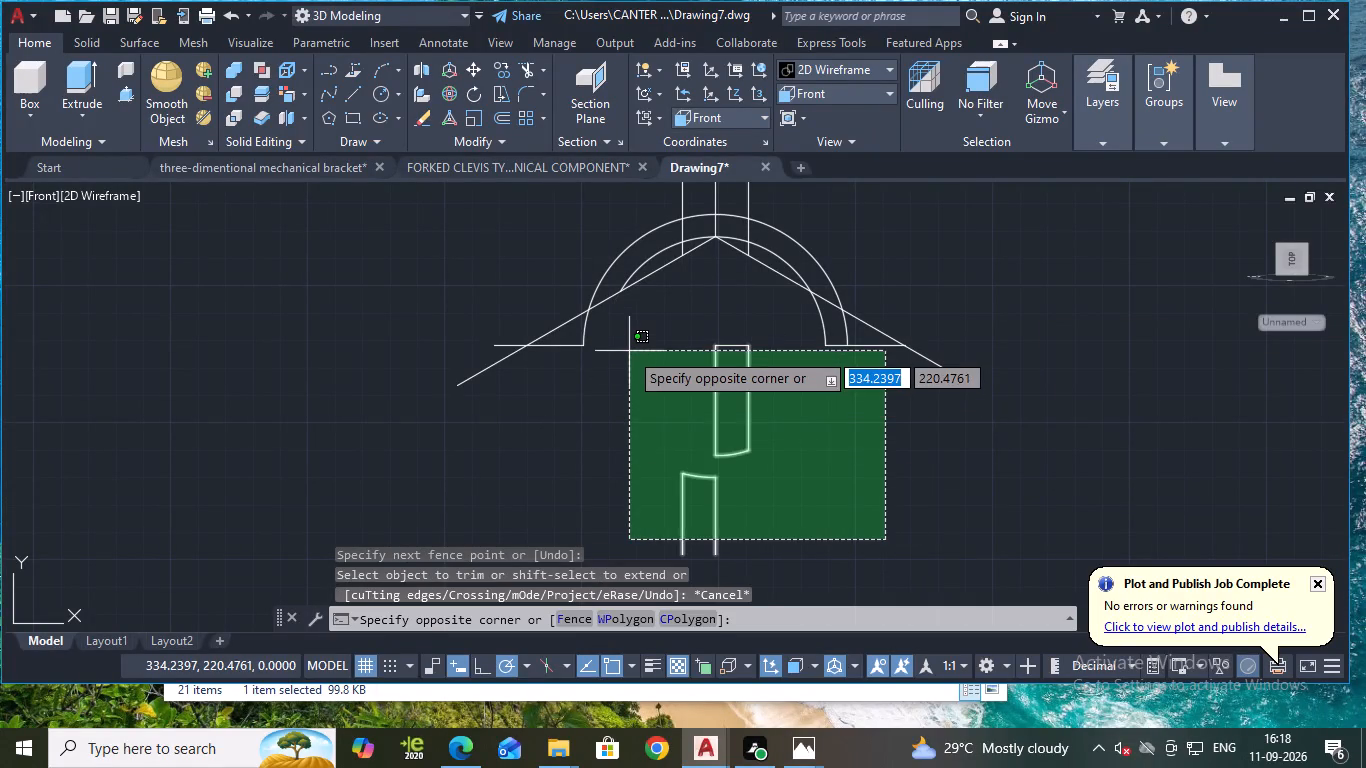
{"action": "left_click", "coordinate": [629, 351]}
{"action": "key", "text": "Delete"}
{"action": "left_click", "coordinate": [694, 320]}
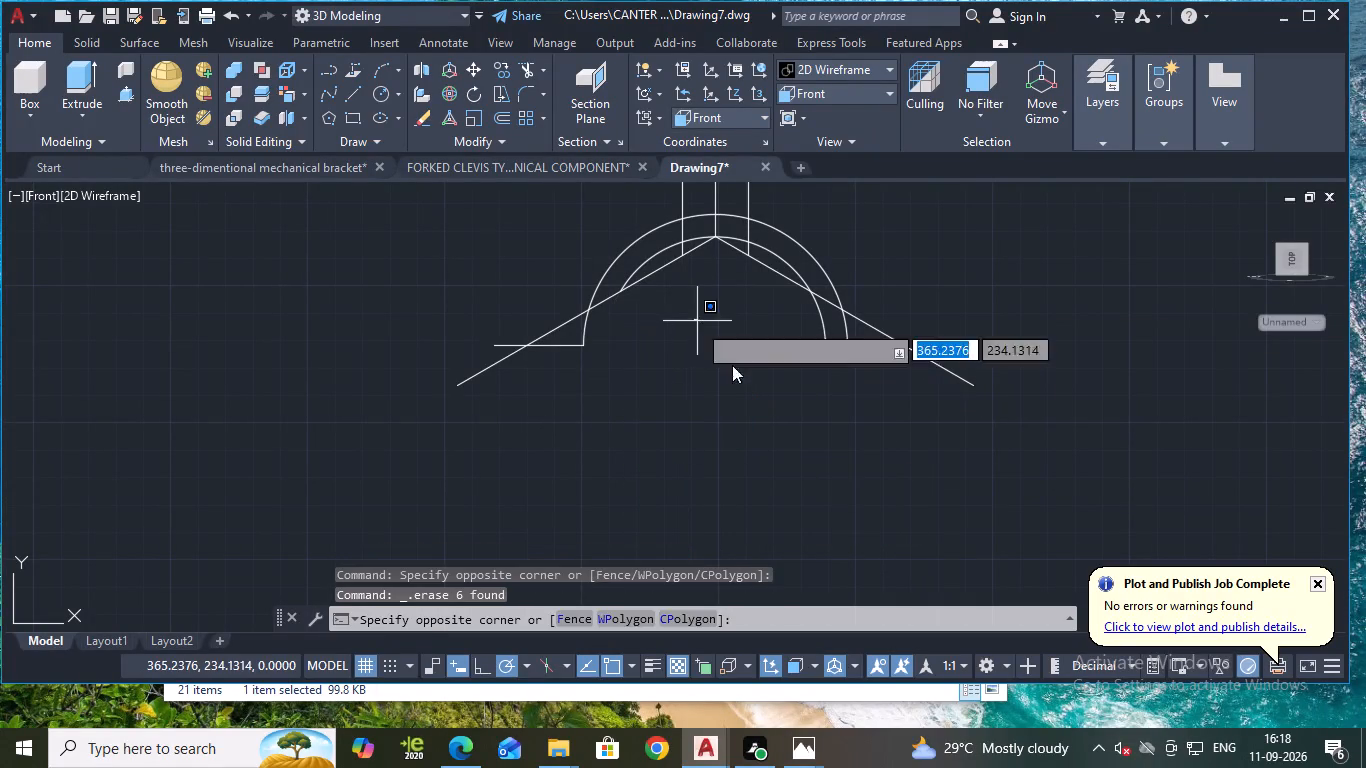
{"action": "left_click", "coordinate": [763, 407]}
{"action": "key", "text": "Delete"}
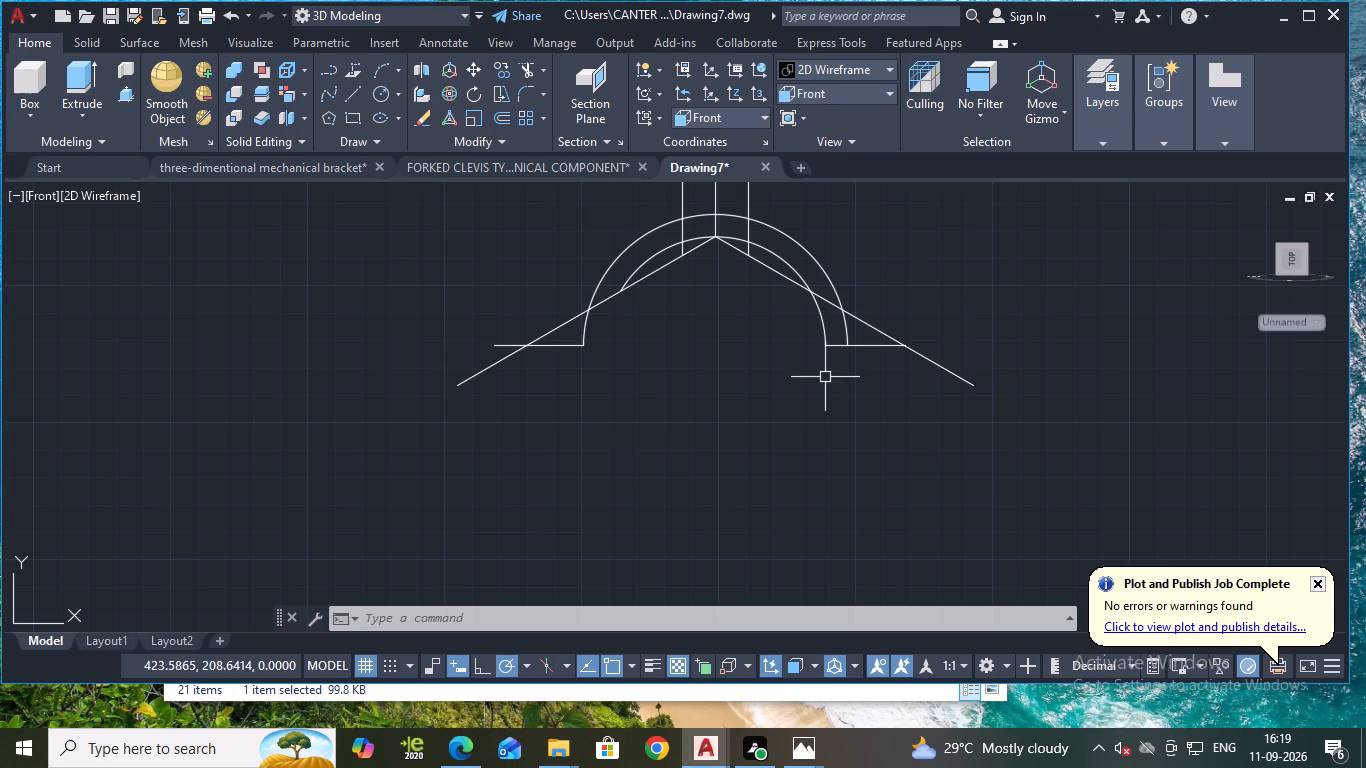
Undo the trim, the erasures and the upward move of the two inclined lines.
{"action": "middle_click_drag", "start_coordinate": [764, 365], "coordinate": [763, 379]}
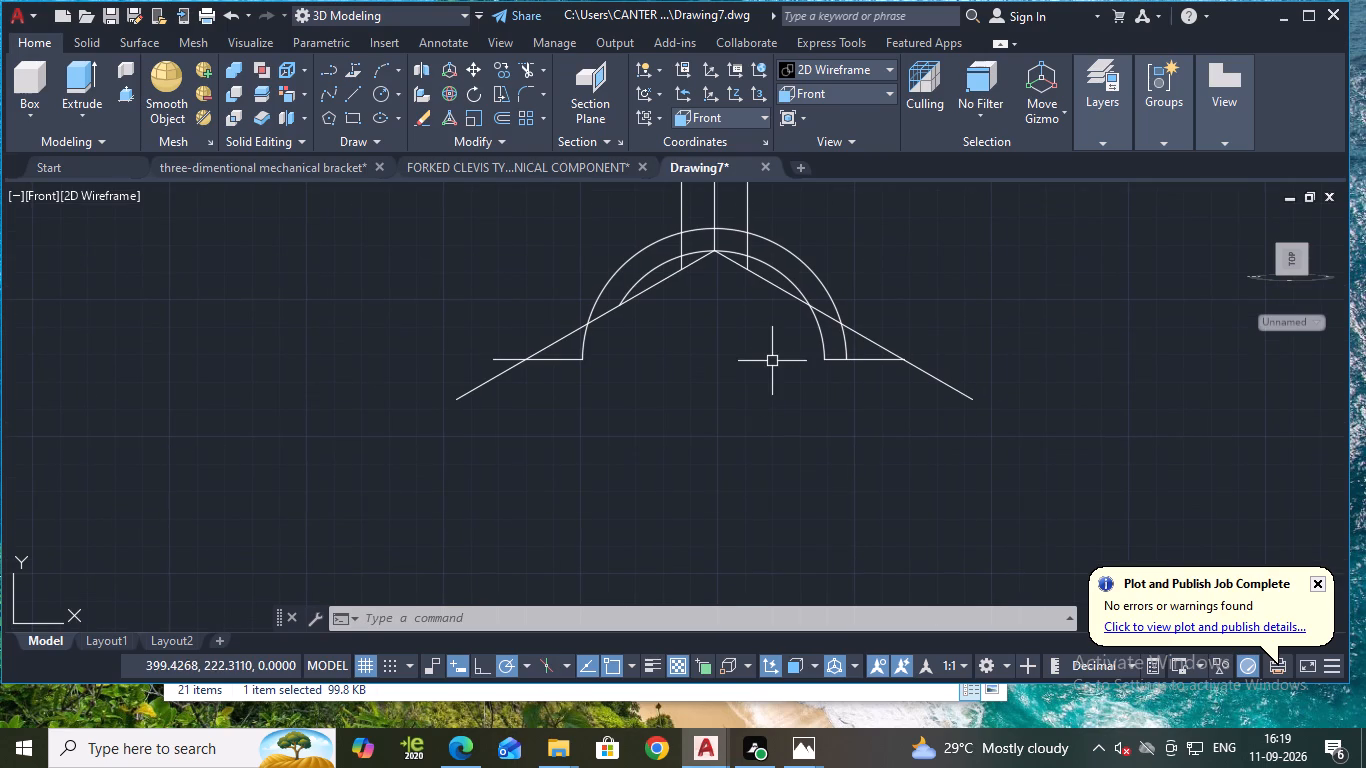
{"action": "key", "text": "ctrl+z"}
{"action": "key", "text": "ctrl+z"}
{"action": "key", "text": "ctrl+z"}
{"action": "key", "text": "ctrl+z"}
{"action": "key", "text": "ctrl+z"}
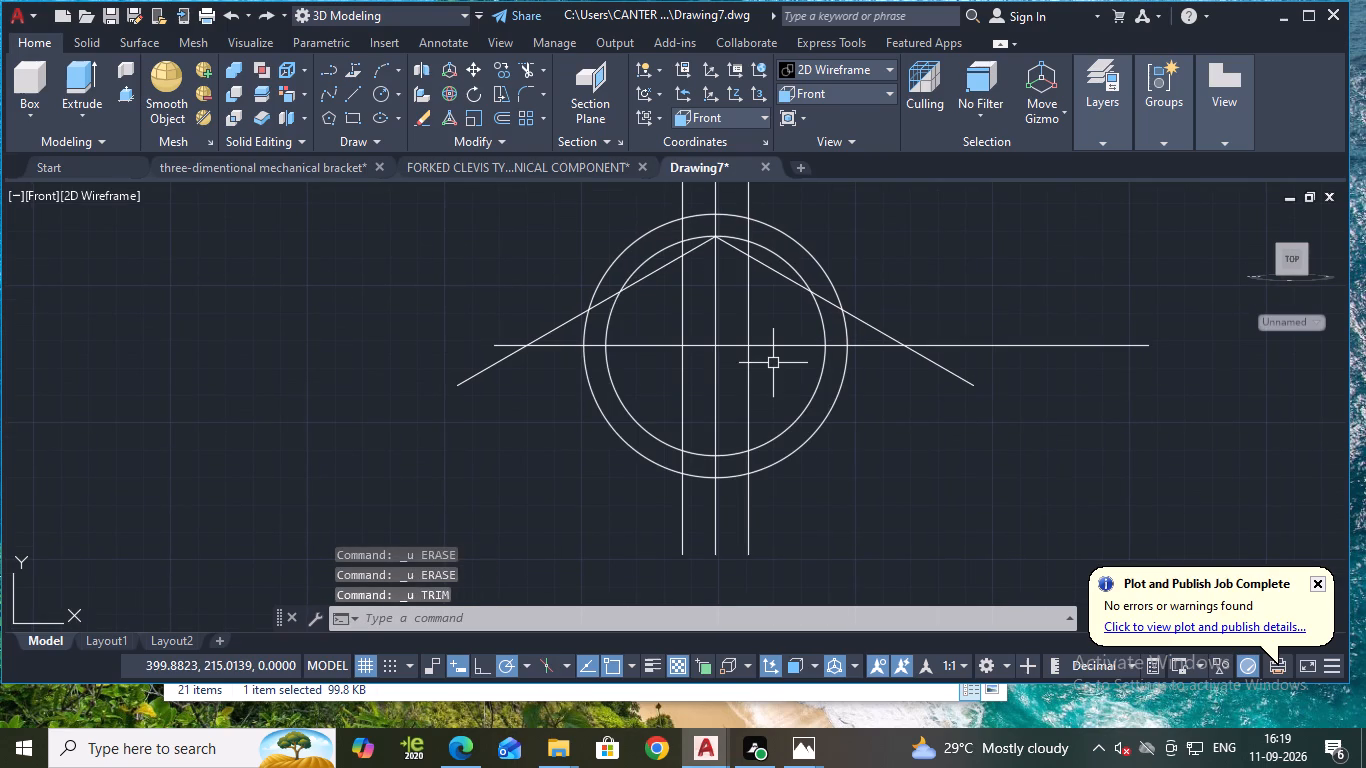
{"action": "key", "text": "Escape"}
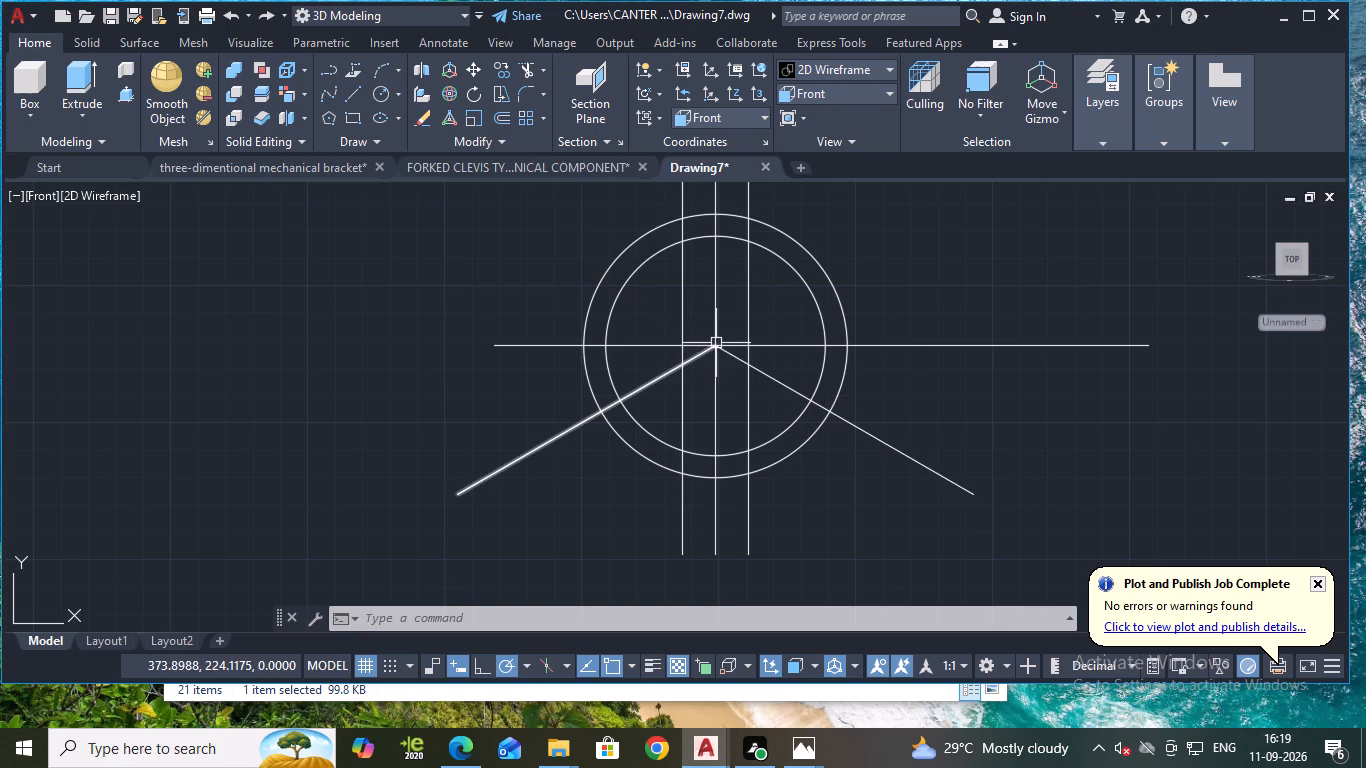
Mirror both inclined lines about the horizontal centre line, keeping the original lines.
{"action": "left_click", "coordinate": [783, 383]}
{"action": "left_click", "coordinate": [650, 385]}
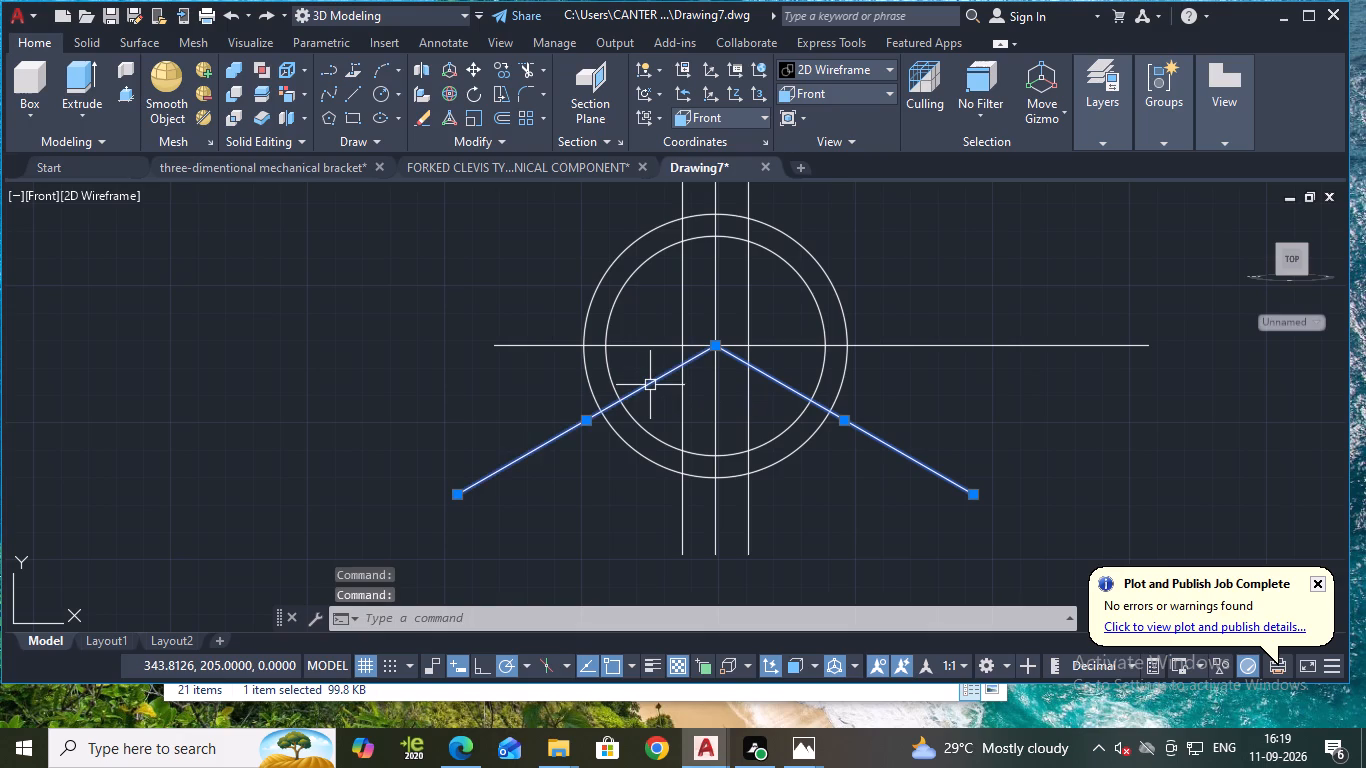
{"action": "type", "text": "MI"}
{"action": "key", "text": "Return"}
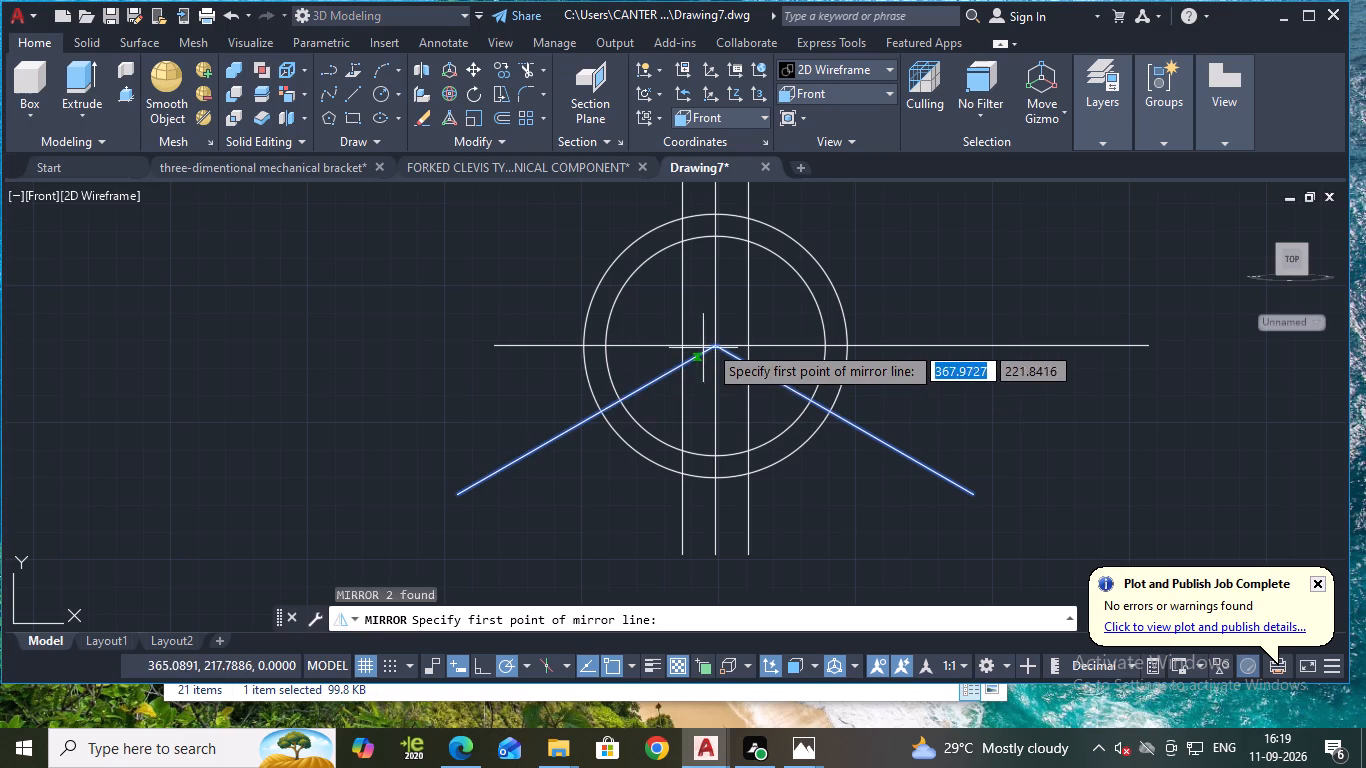
{"action": "left_click", "coordinate": [715, 344]}
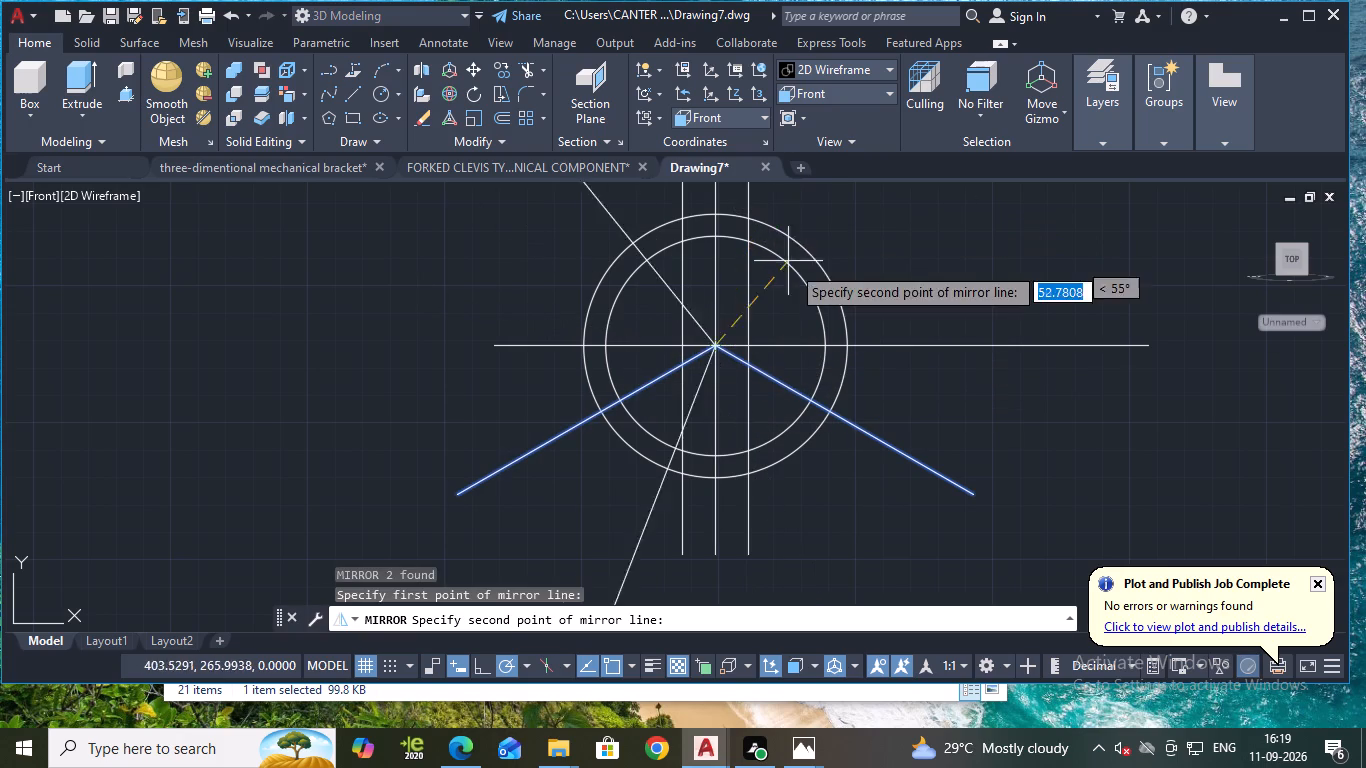
{"action": "left_click", "coordinate": [824, 349]}
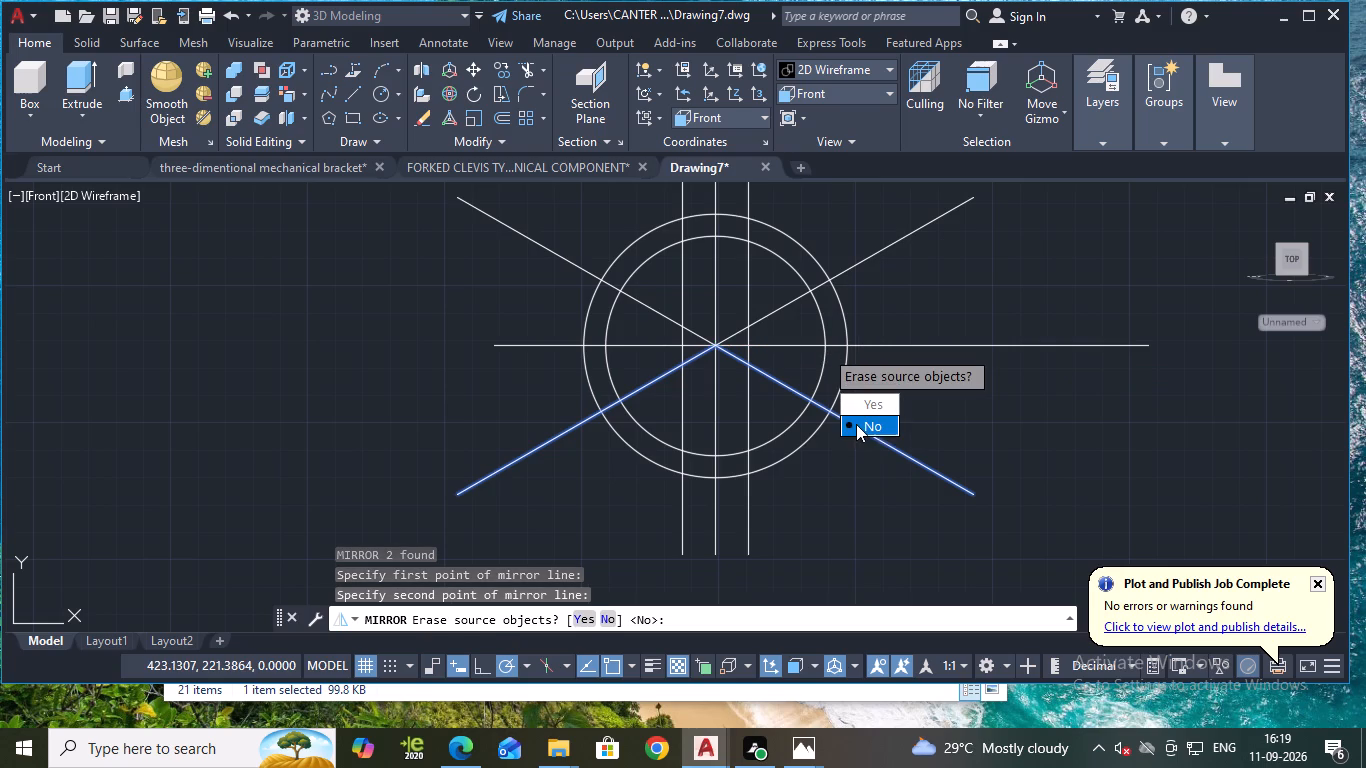
{"action": "left_click_drag", "start_coordinate": [856, 425], "coordinate": [825, 350]}
{"action": "key", "text": "Escape"}
Trim the circles' side arcs and the upper inclined lines' outer ends, so the upper arc band ends at the inclined lines.
{"action": "type", "text": "TR"}
{"action": "key", "text": "Return"}
{"action": "left_click_drag", "start_coordinate": [567, 311], "coordinate": [842, 372]}
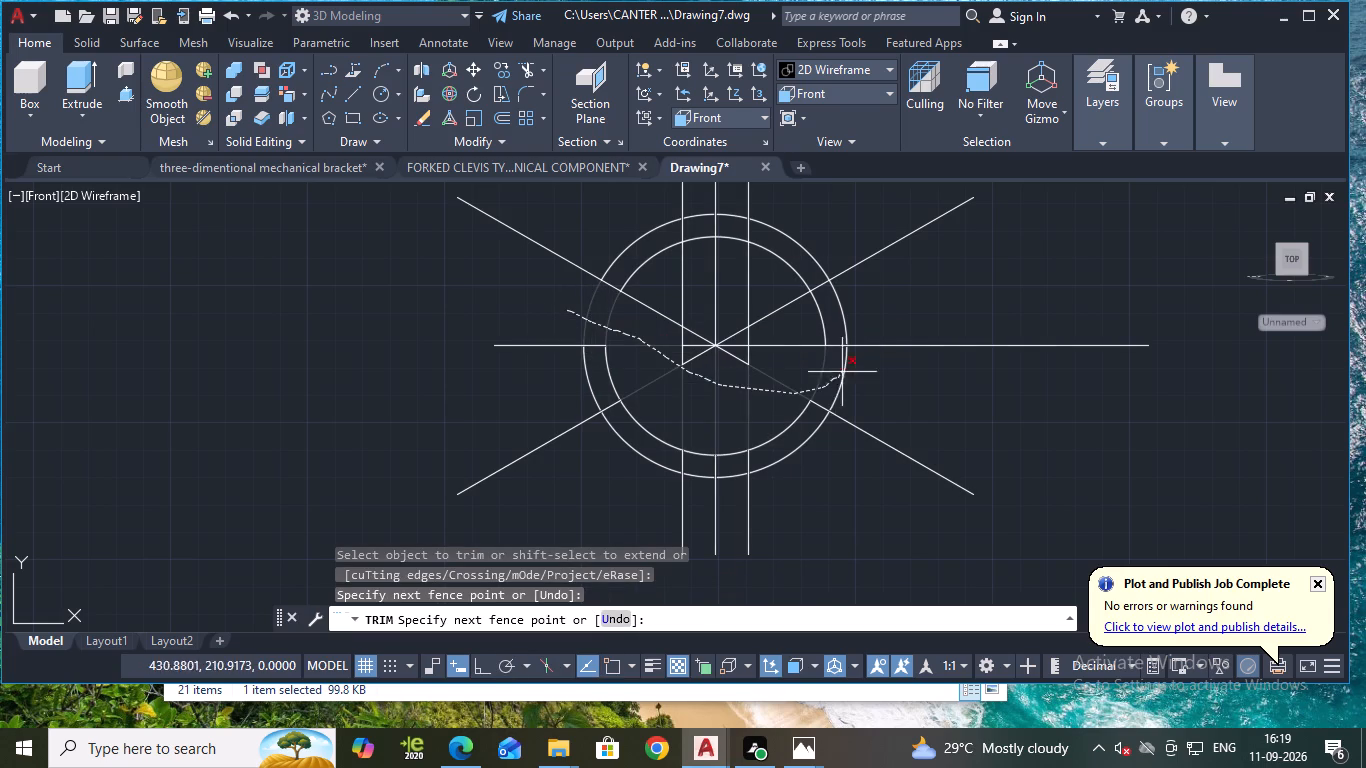
{"action": "left_click_drag", "start_coordinate": [842, 372], "coordinate": [860, 347]}
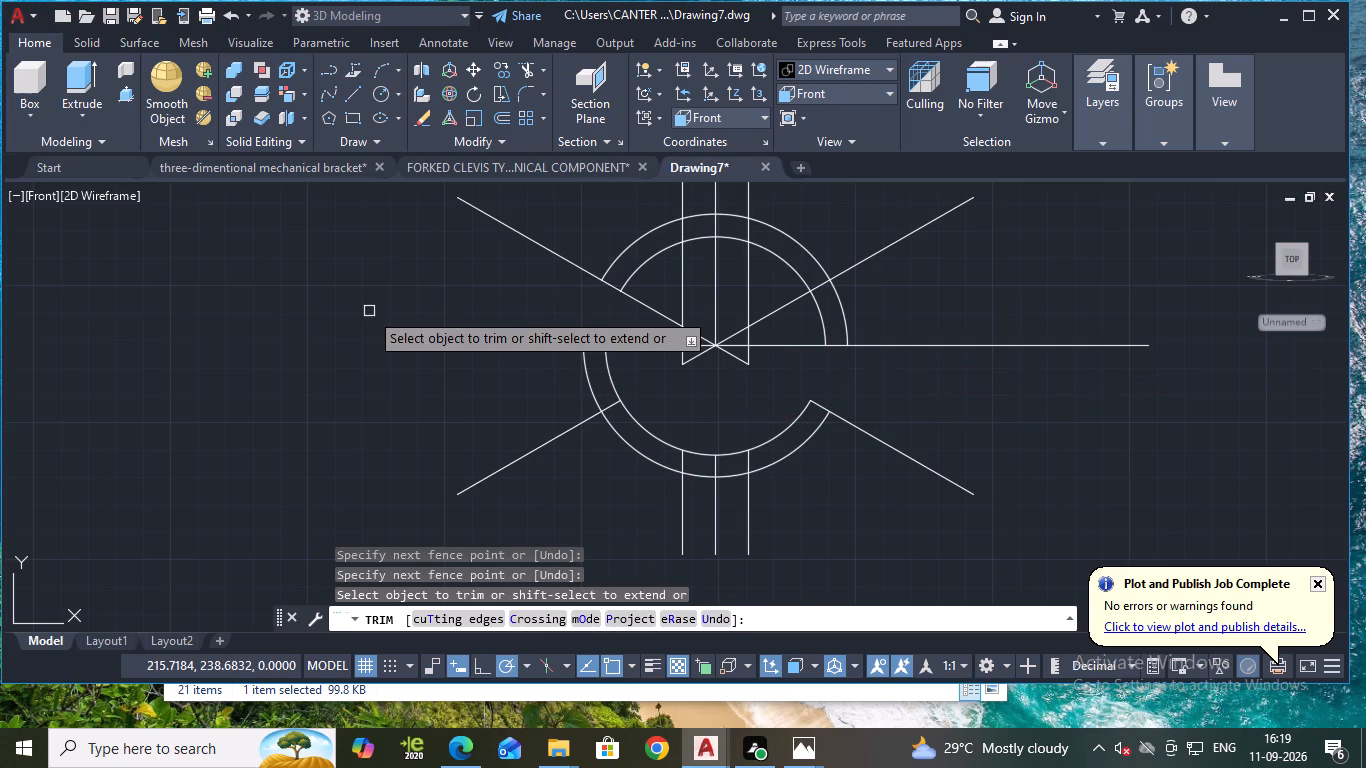
{"action": "left_click", "coordinate": [598, 275]}
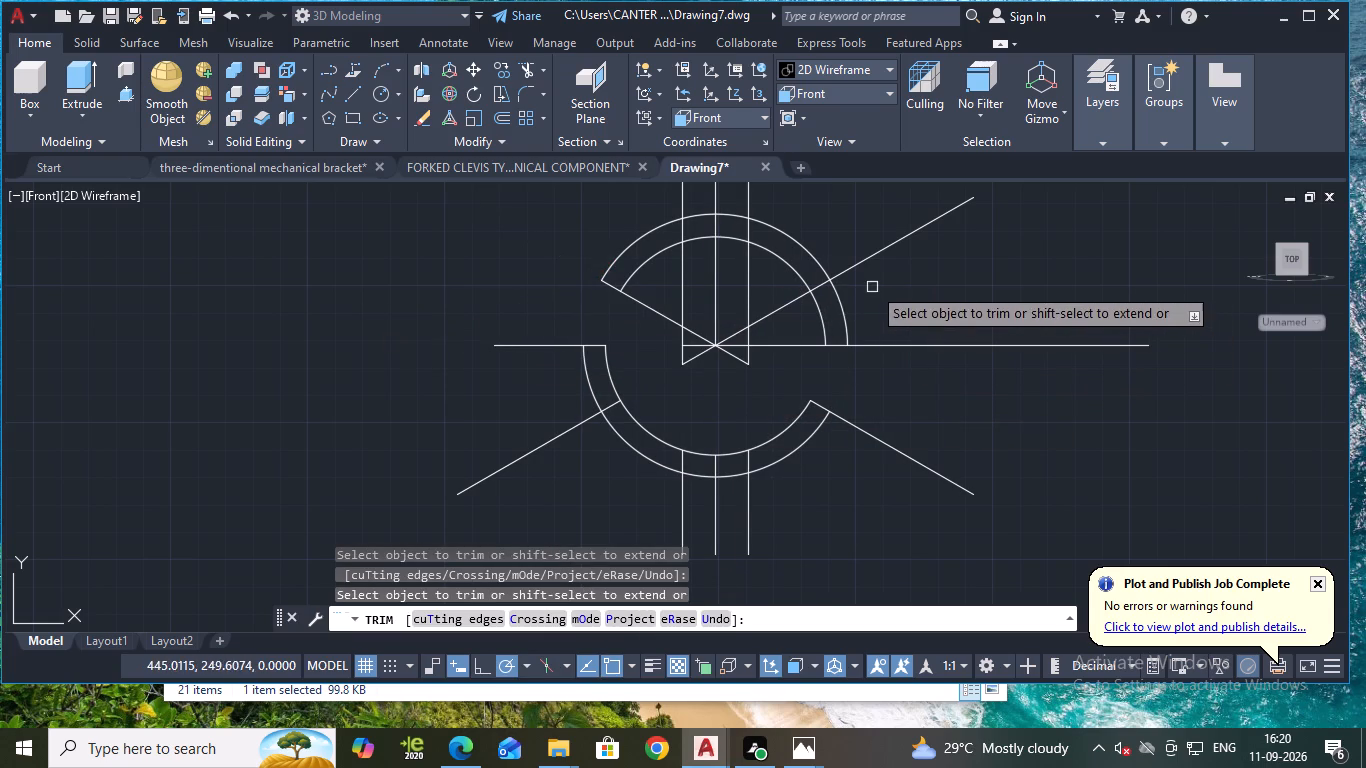
{"action": "left_click", "coordinate": [847, 275]}
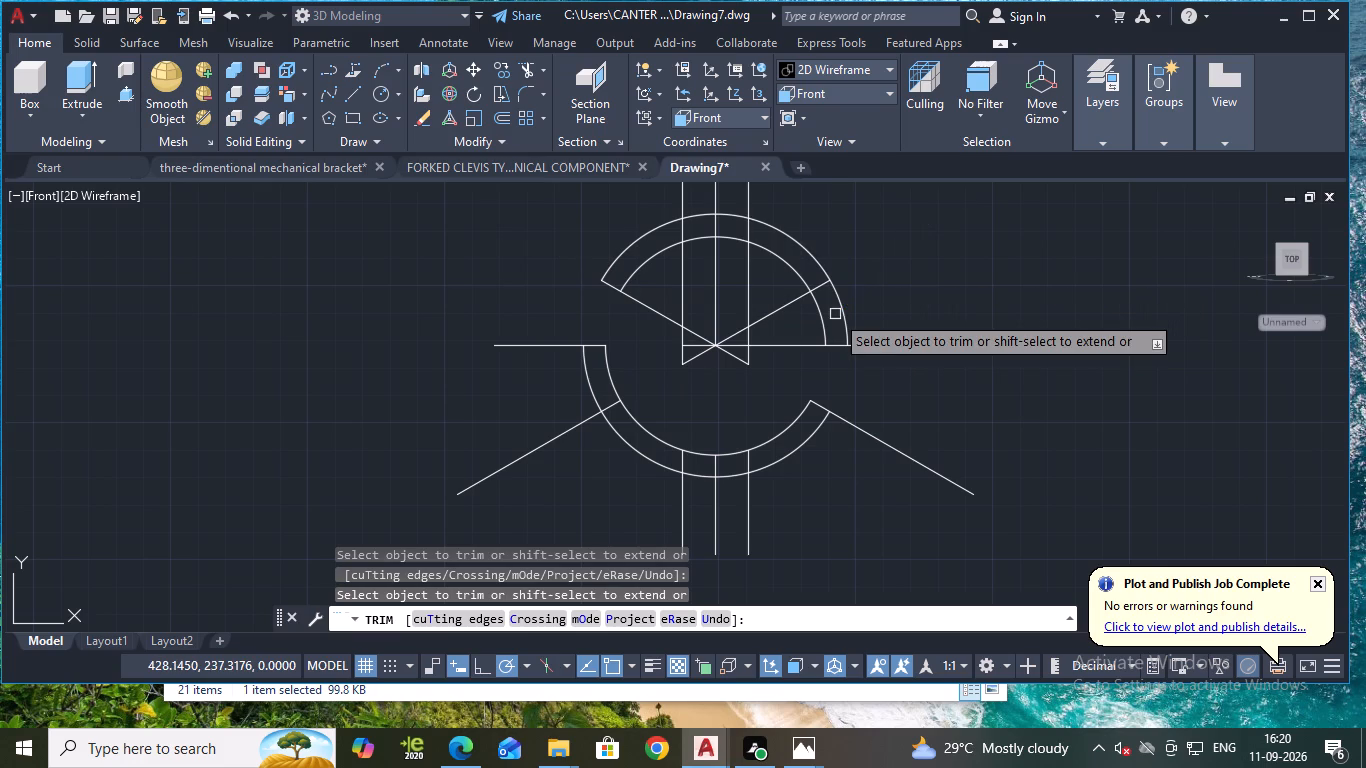
{"action": "left_click", "coordinate": [824, 322]}
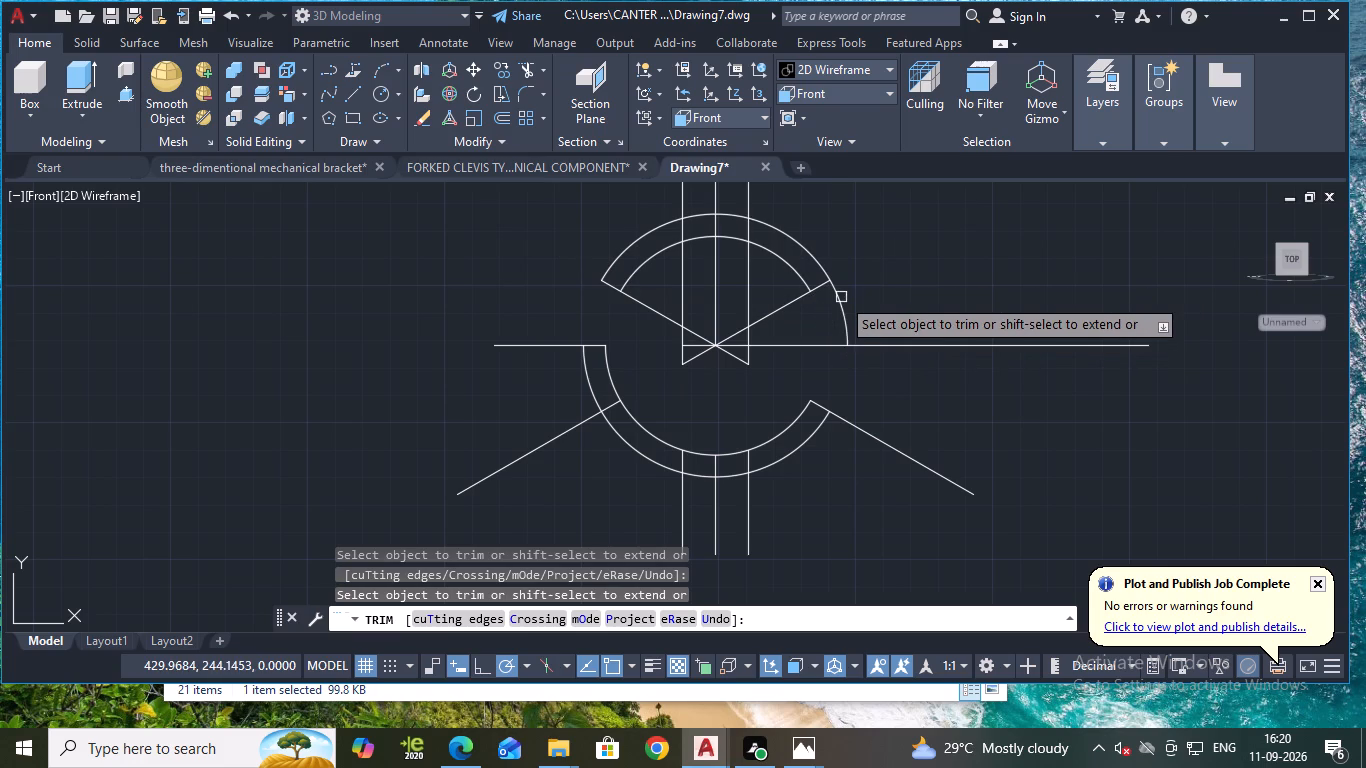
{"action": "left_click", "coordinate": [841, 295]}
Trim the inclined and vertical line segments inside the circles, below the upper arc band.
{"action": "left_click", "coordinate": [676, 329]}
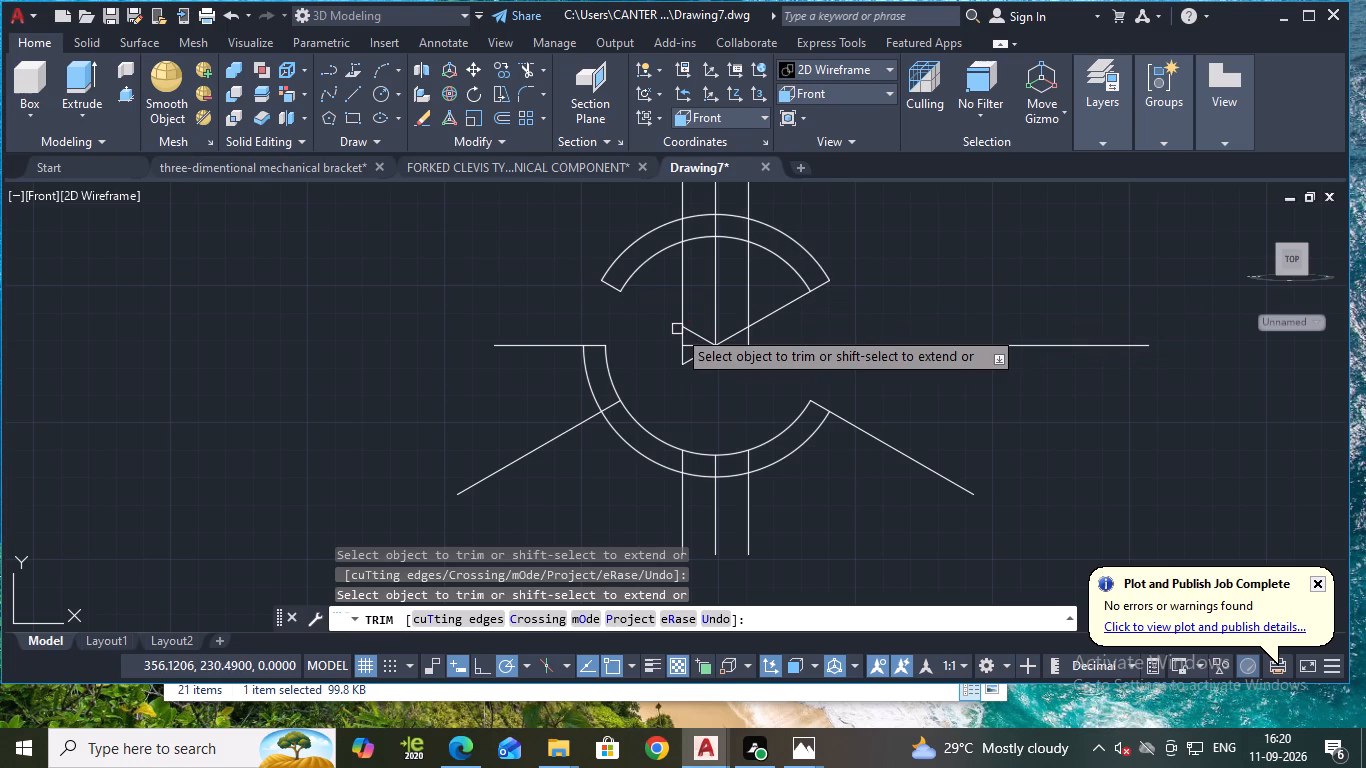
{"action": "left_click", "coordinate": [678, 329]}
{"action": "left_click_drag", "start_coordinate": [664, 276], "coordinate": [730, 326]}
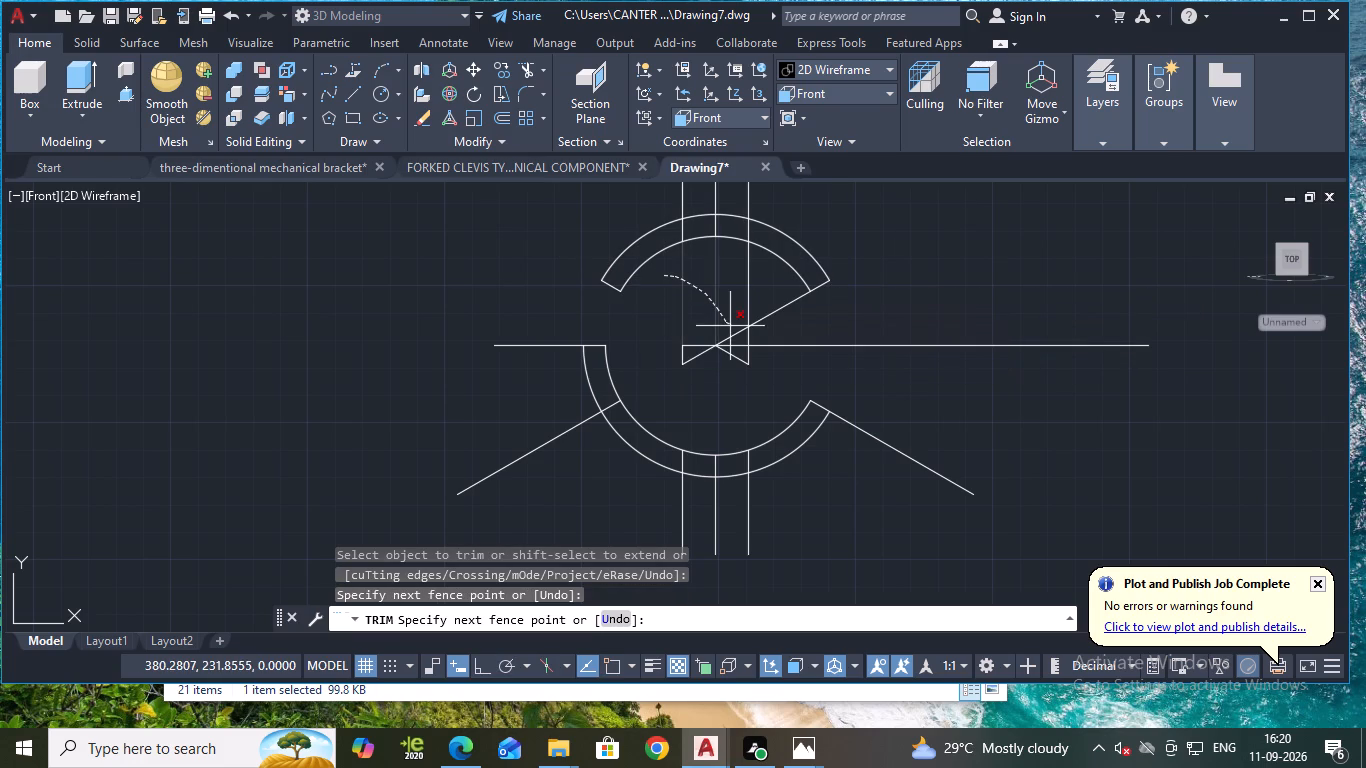
{"action": "left_click_drag", "start_coordinate": [730, 326], "coordinate": [775, 443]}
{"action": "key", "text": "Escape"}
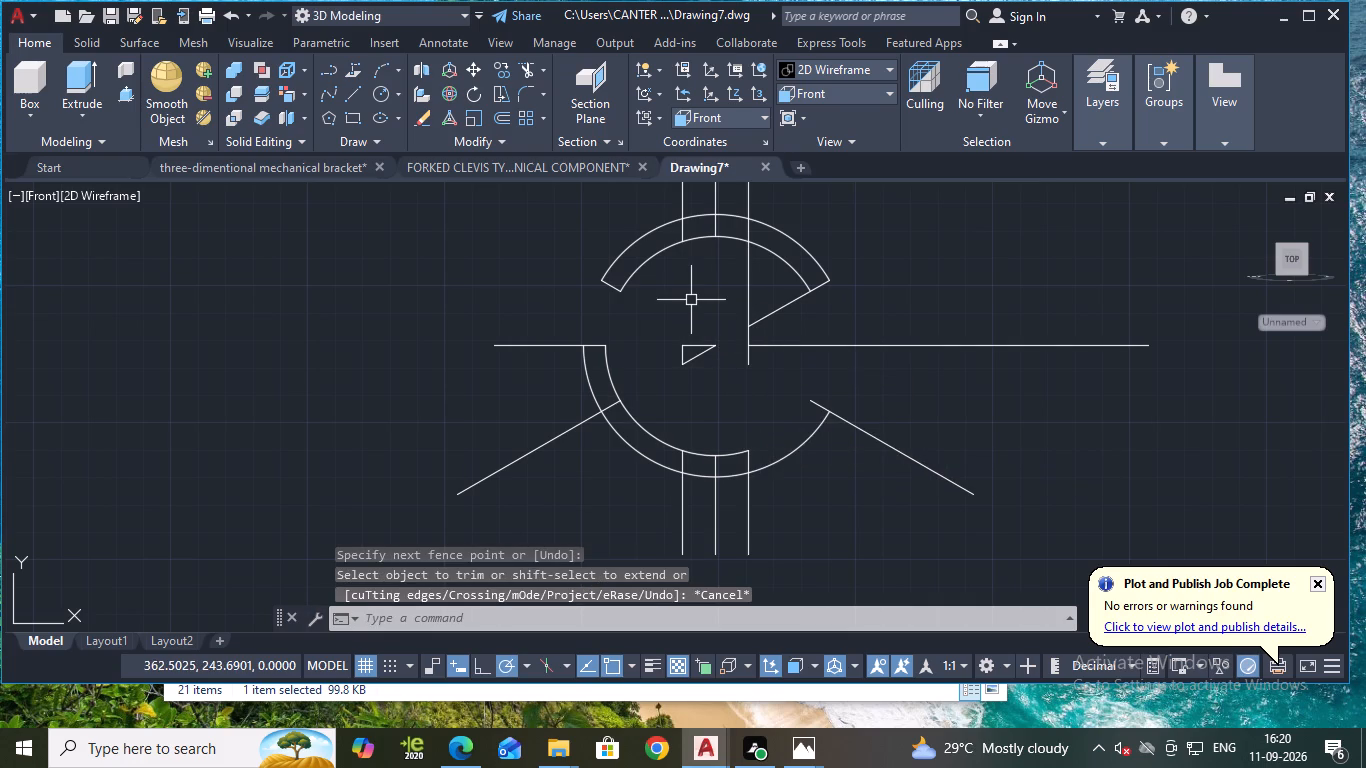
{"action": "key", "text": "space"}
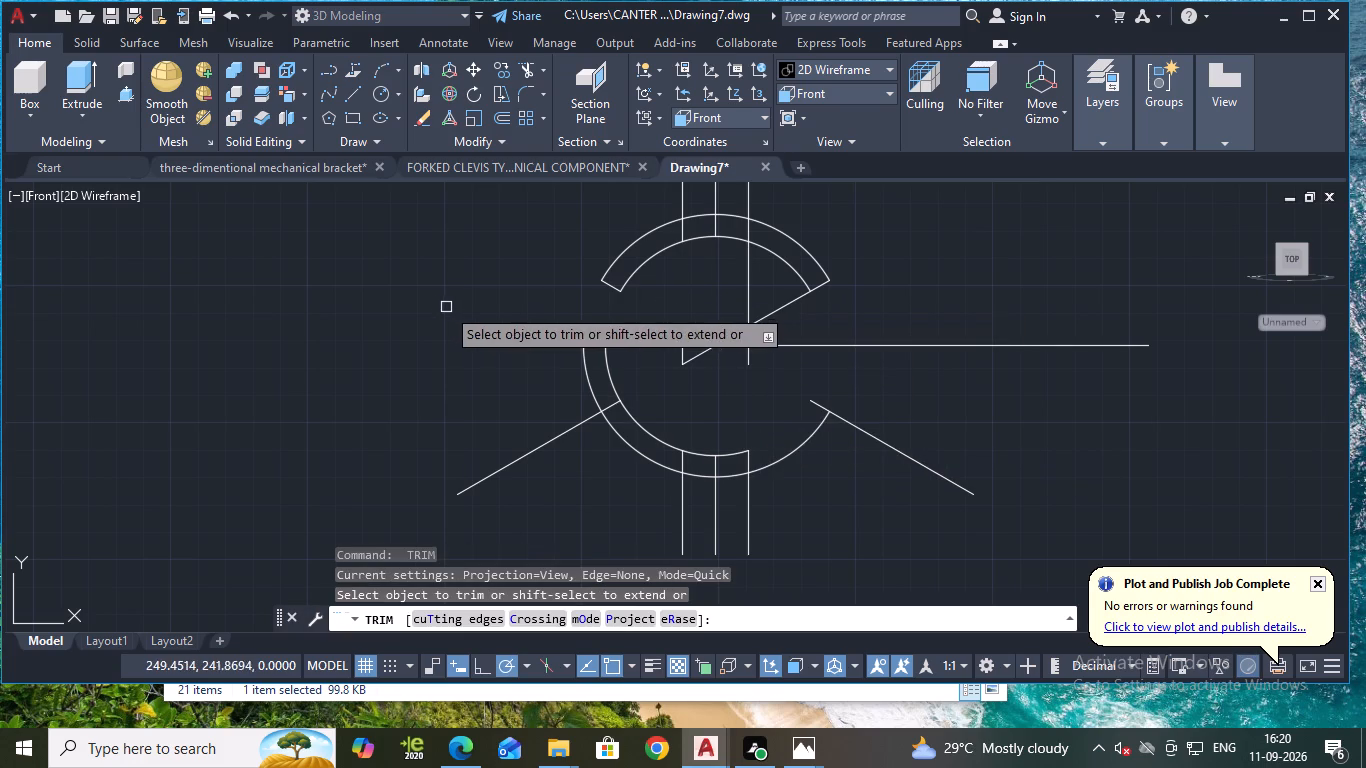
{"action": "key", "text": "Escape"}
Erase the leftover lower arcs, lower inclined lines, horizontal centre line pieces, central fragments and vertical stubs below the arc band.
{"action": "left_click", "coordinate": [408, 312]}
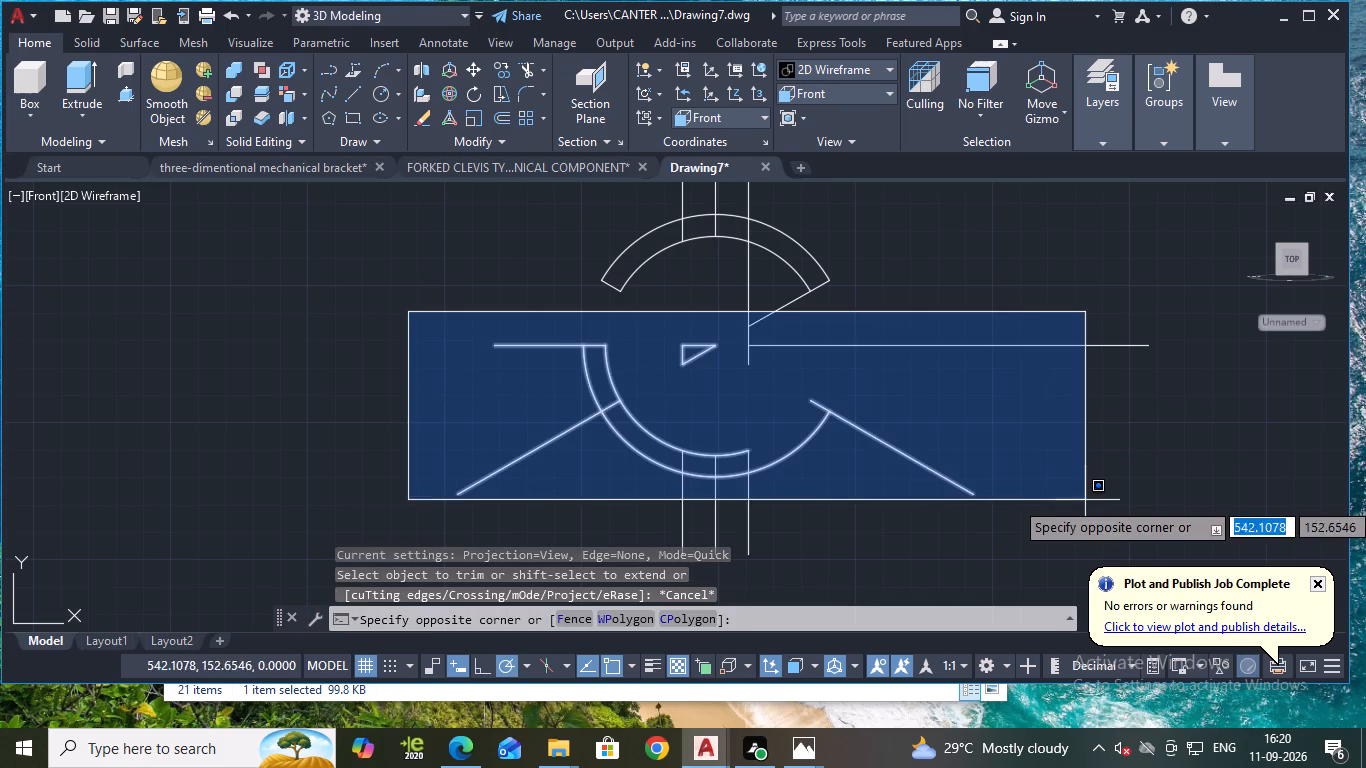
{"action": "left_click", "coordinate": [970, 538]}
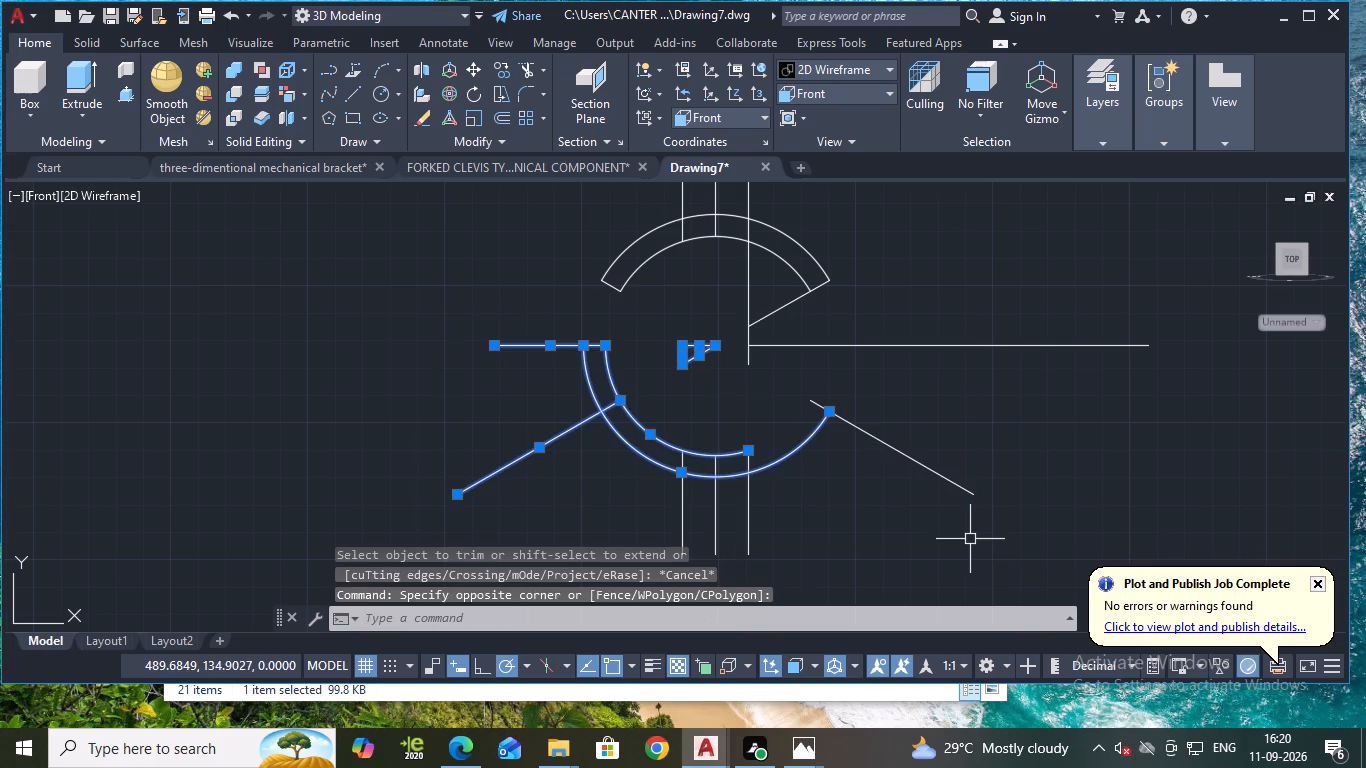
{"action": "key", "text": "e"}
{"action": "key", "text": "Return"}
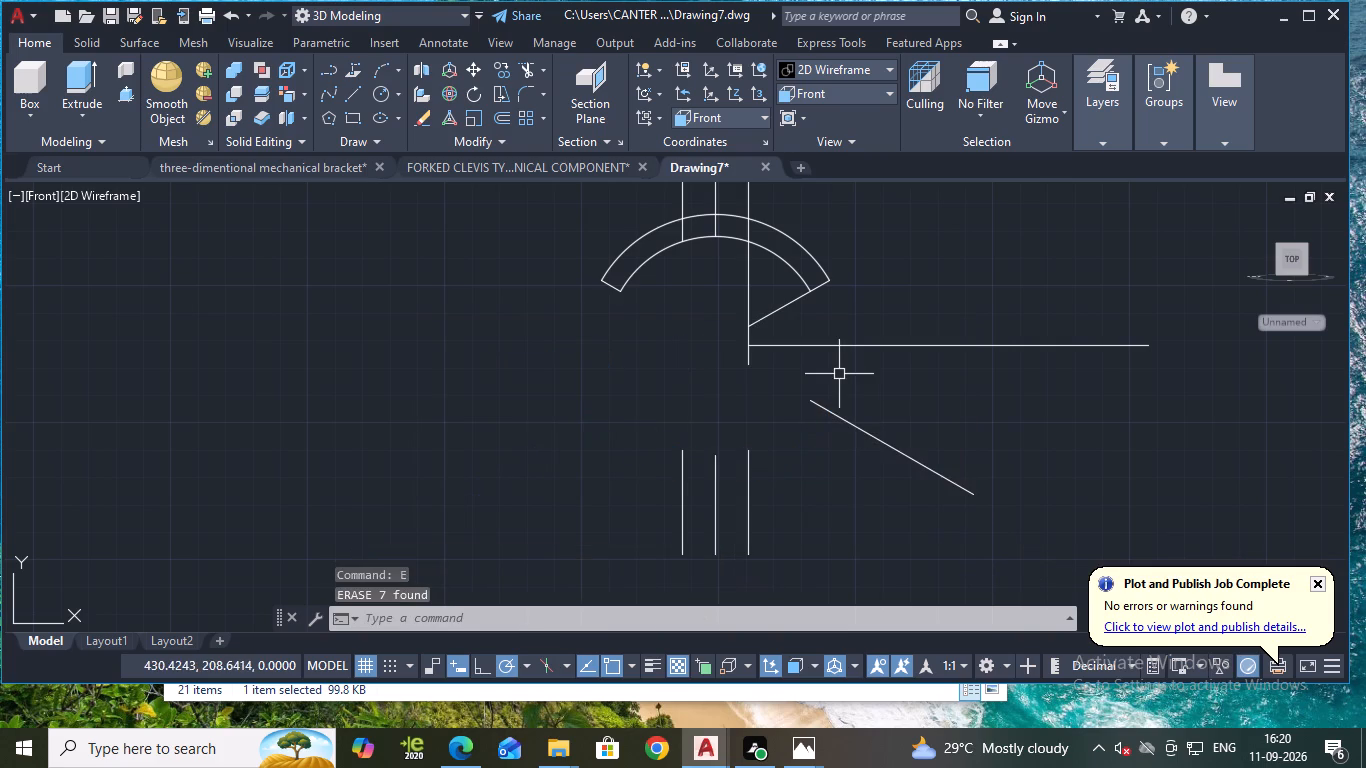
{"action": "left_click", "coordinate": [797, 351]}
{"action": "left_click", "coordinate": [864, 432]}
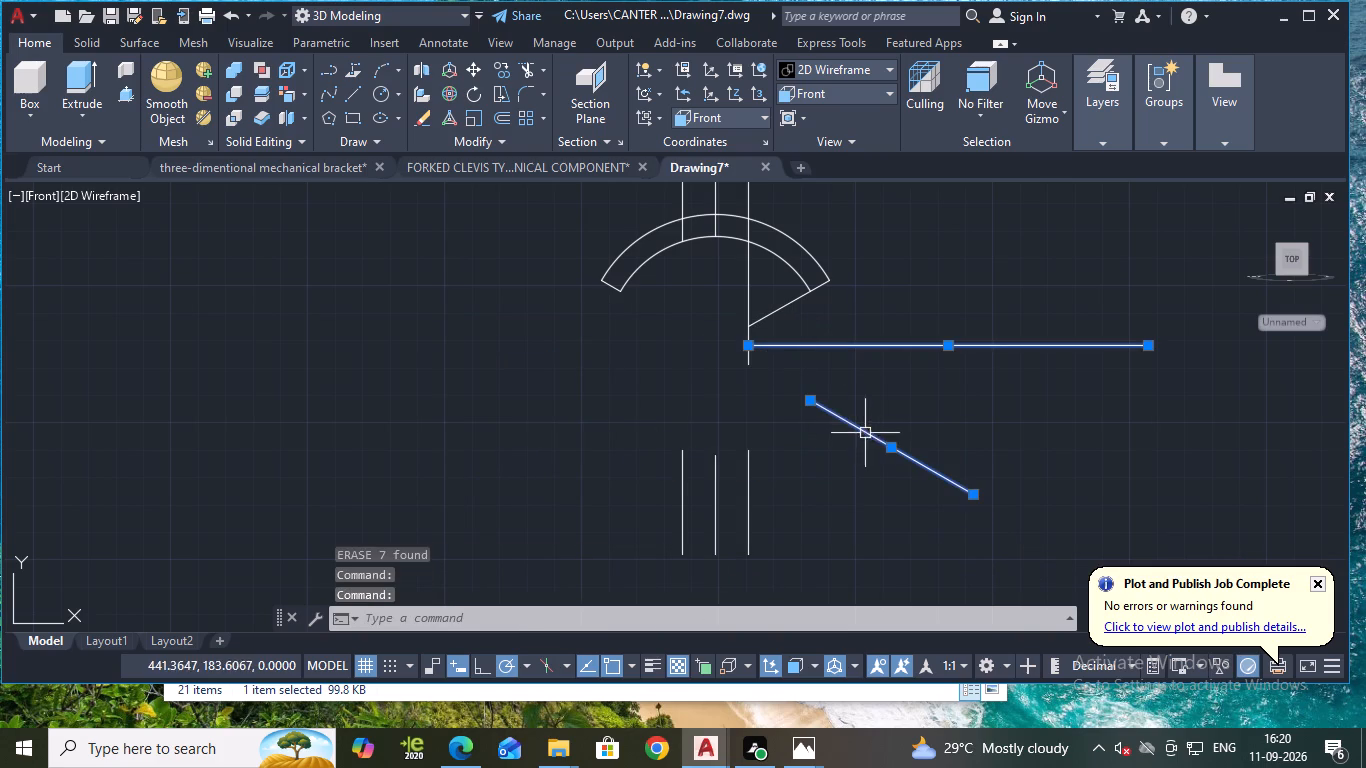
{"action": "left_click", "coordinate": [713, 502]}
{"action": "left_click", "coordinate": [745, 487]}
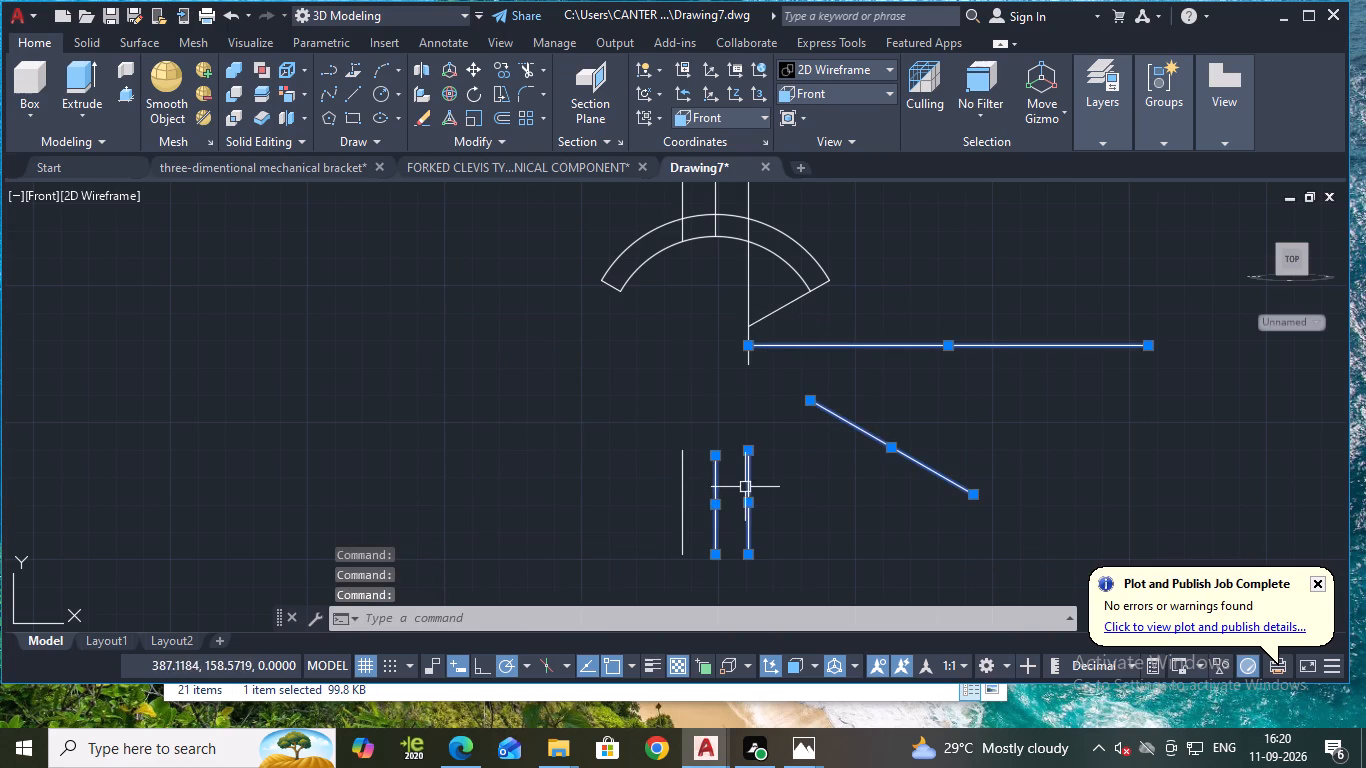
{"action": "left_click", "coordinate": [686, 487]}
{"action": "key", "text": "e"}
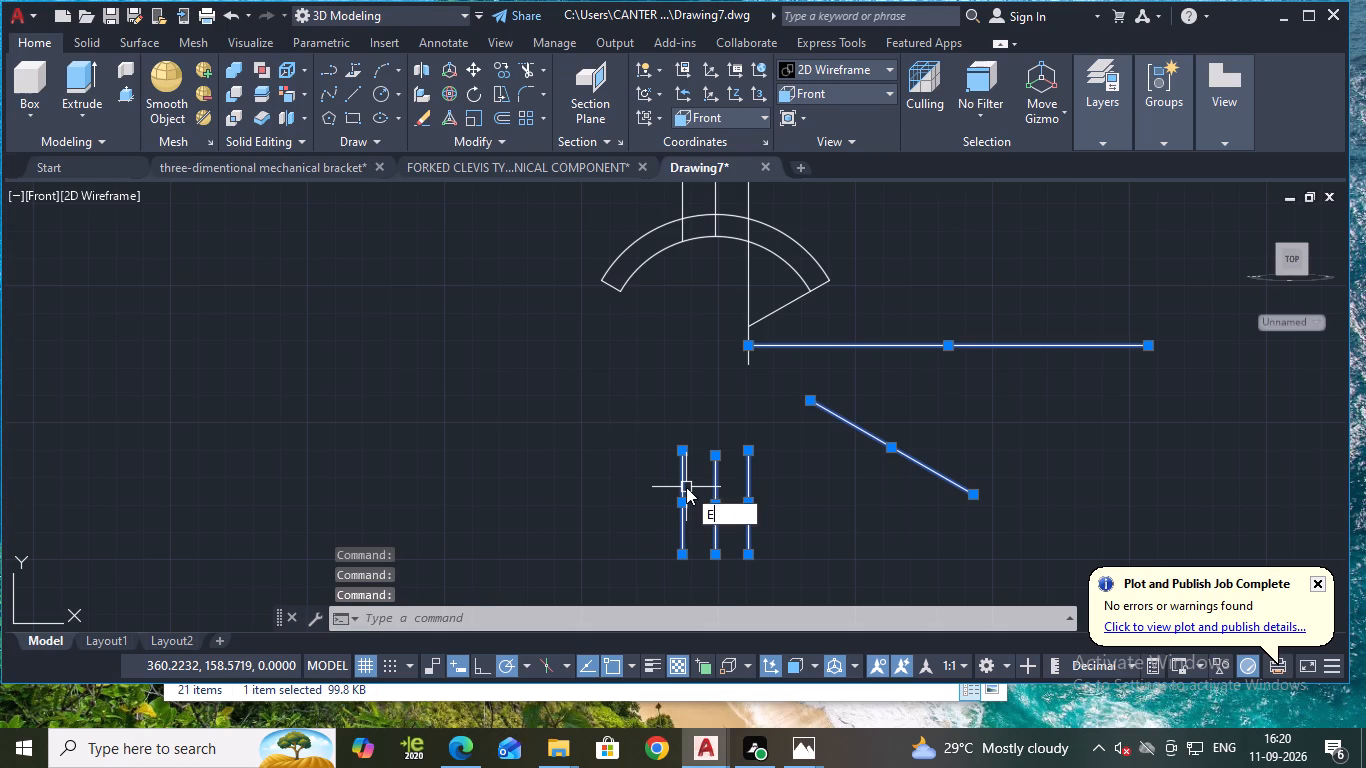
{"action": "key", "text": "Return"}
Trim off the remaining vertical and inclined segments below the inner arc on the band's right side.
{"action": "middle_click_drag", "start_coordinate": [881, 307], "coordinate": [850, 418]}
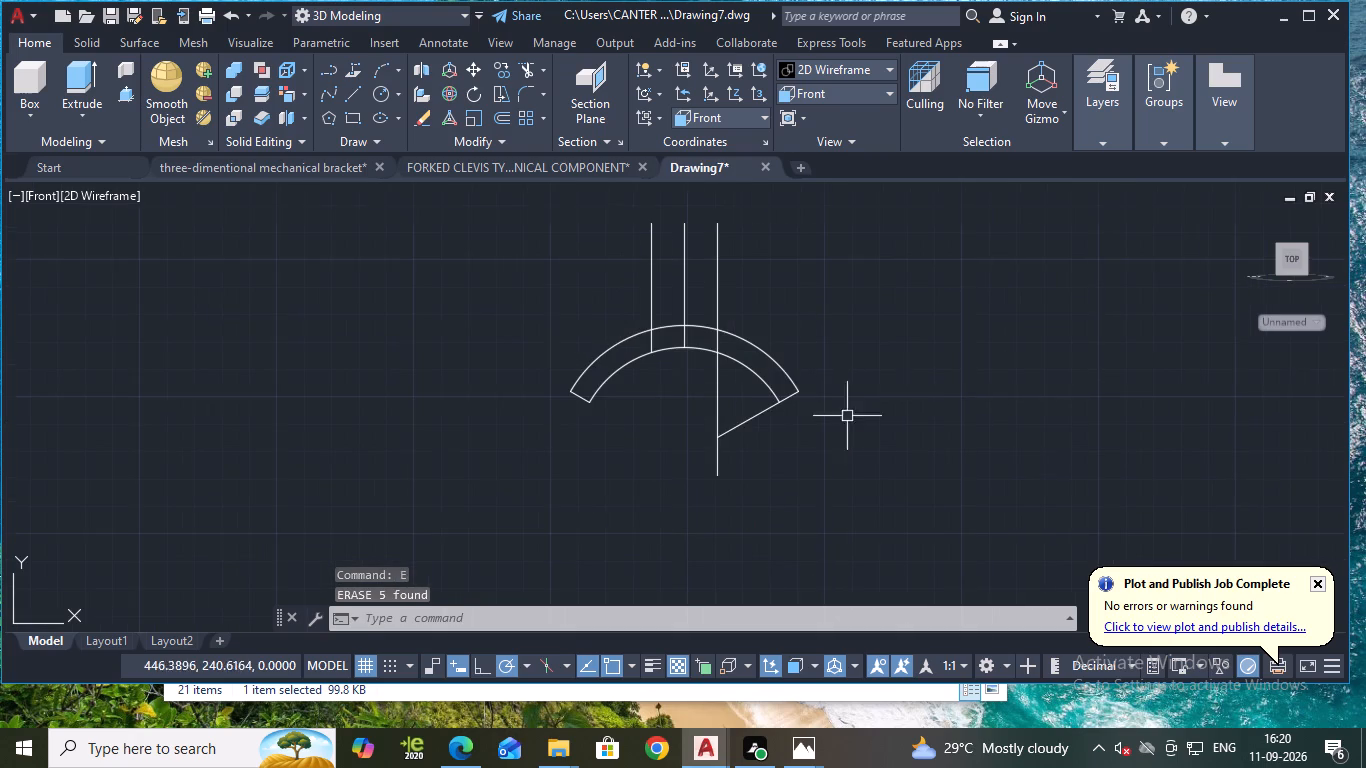
{"action": "key", "text": "t"}
{"action": "key", "text": "r"}
{"action": "key", "text": "Return"}
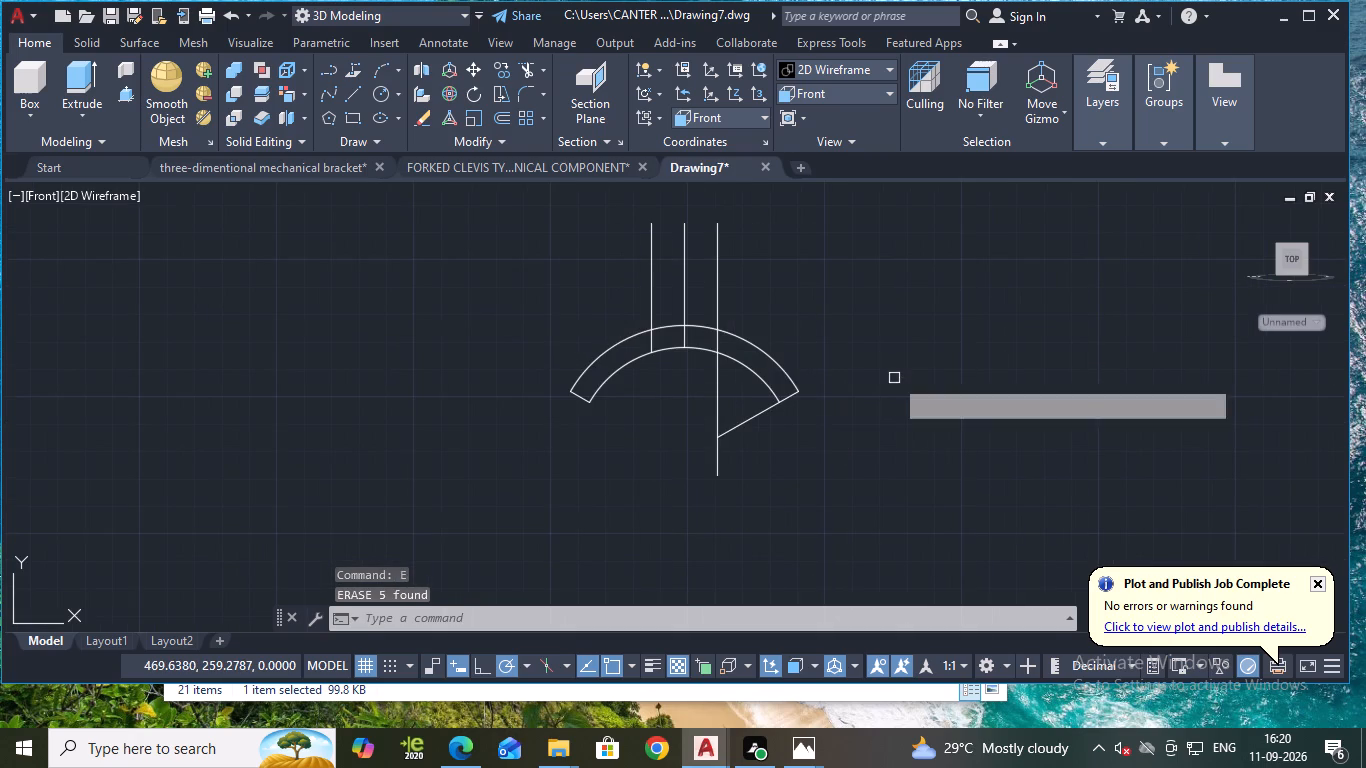
{"action": "left_click", "coordinate": [719, 414]}
{"action": "left_click", "coordinate": [733, 429]}
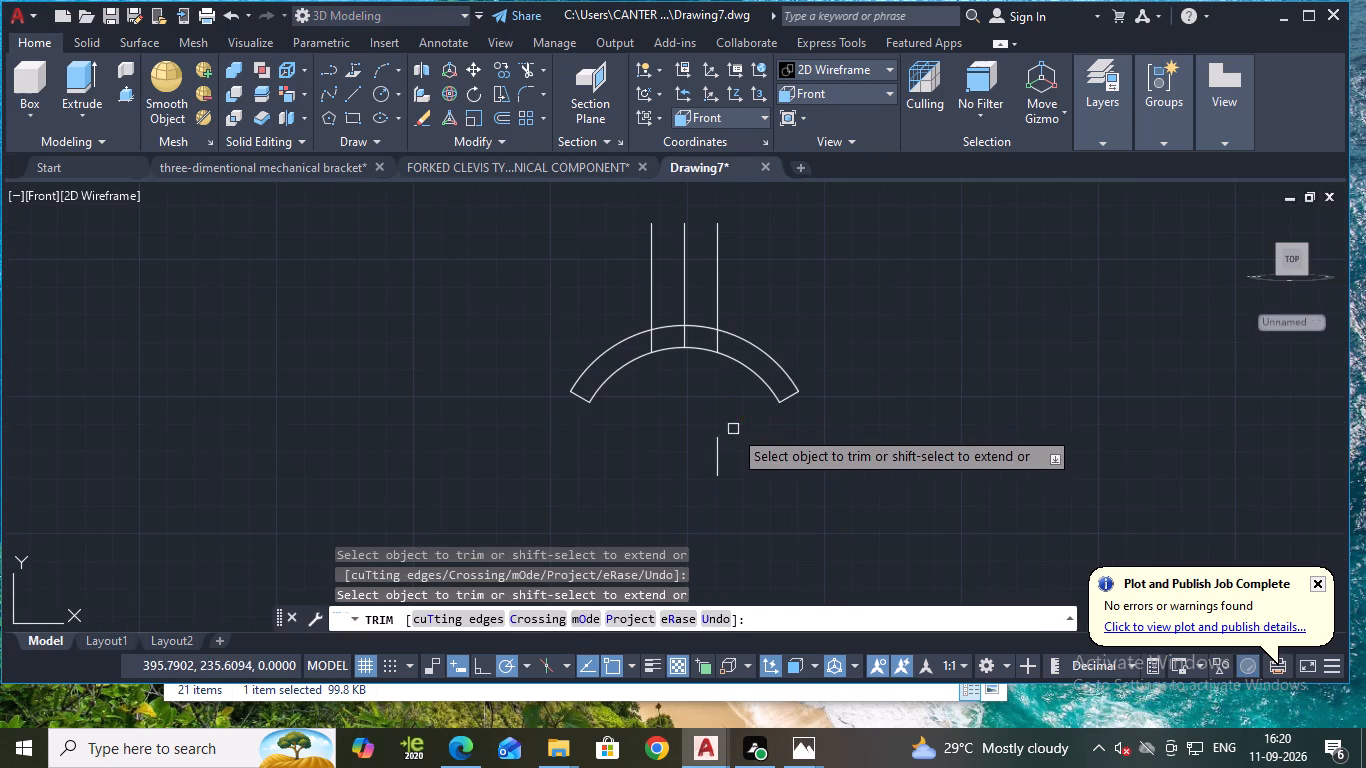
{"action": "left_click", "coordinate": [718, 454]}
{"action": "middle_click_drag", "start_coordinate": [702, 392], "coordinate": [731, 449]}
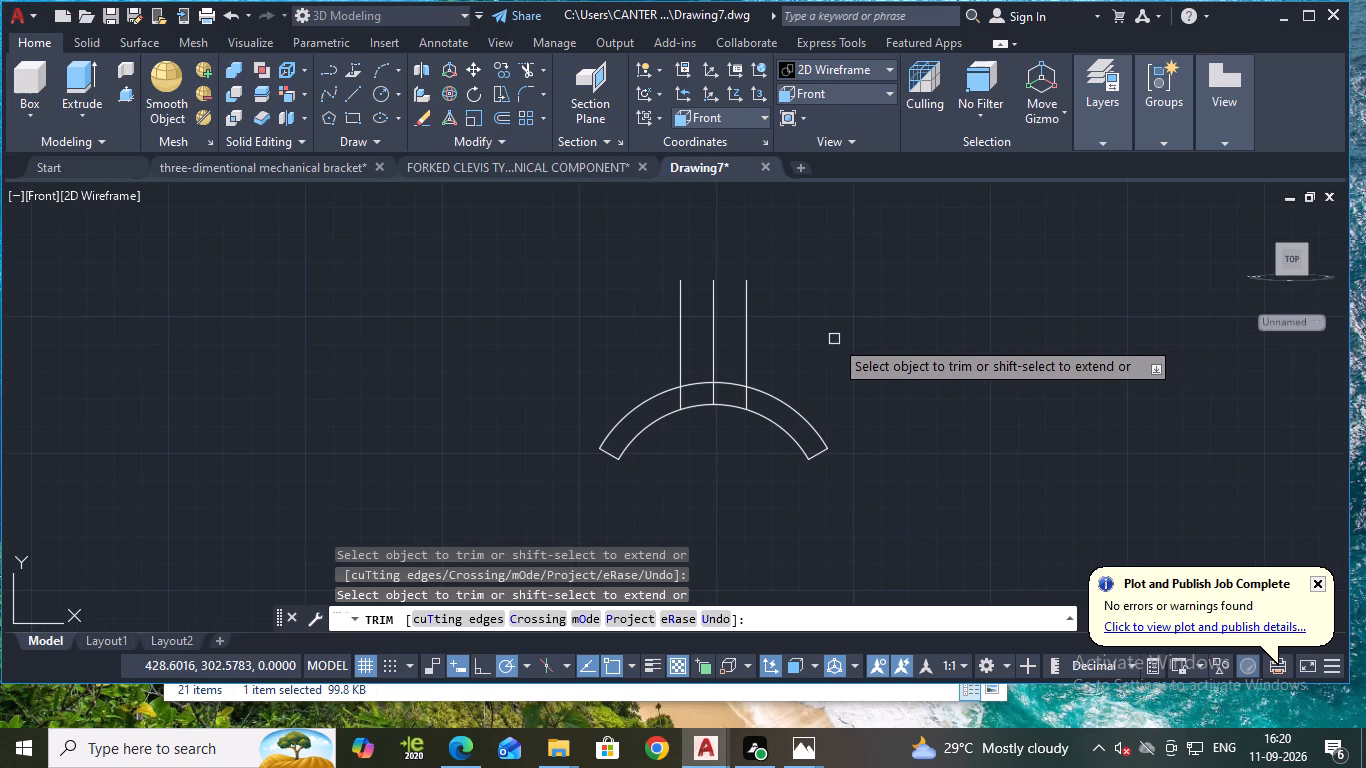
{"action": "key", "text": "Escape"}
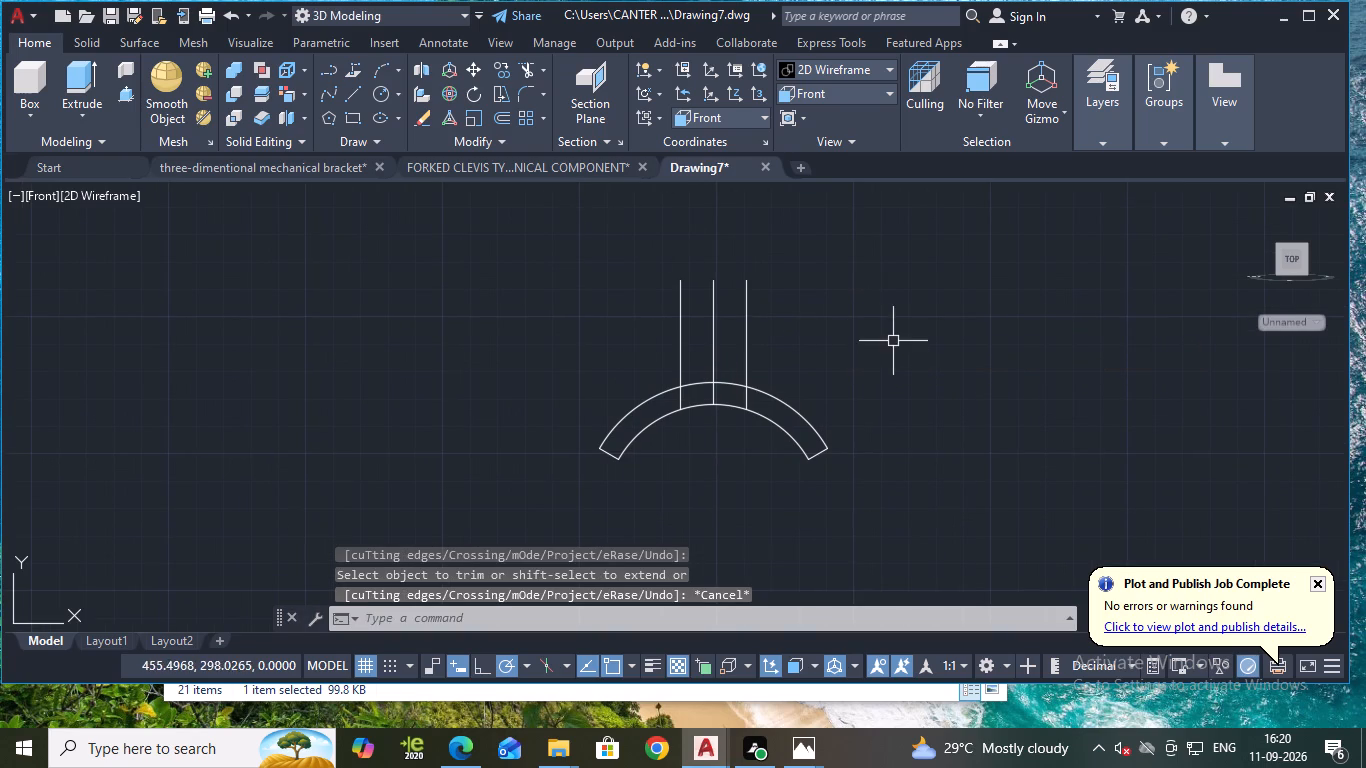
Draw a horizontal construction line running outward from the inner corner of the arc band's right end.
{"action": "left_click", "coordinate": [347, 100]}
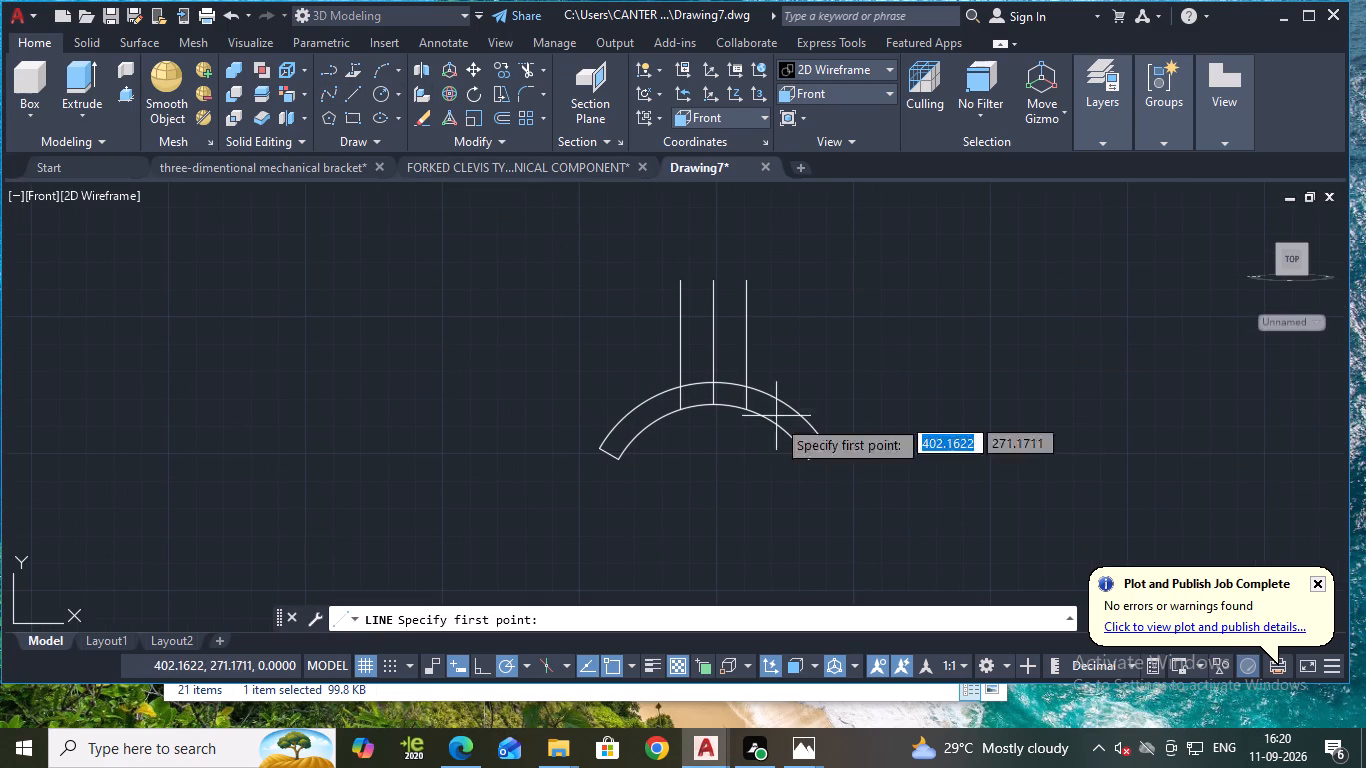
{"action": "left_click", "coordinate": [808, 461]}
{"action": "left_click", "coordinate": [905, 464]}
{"action": "key", "text": "Escape"}
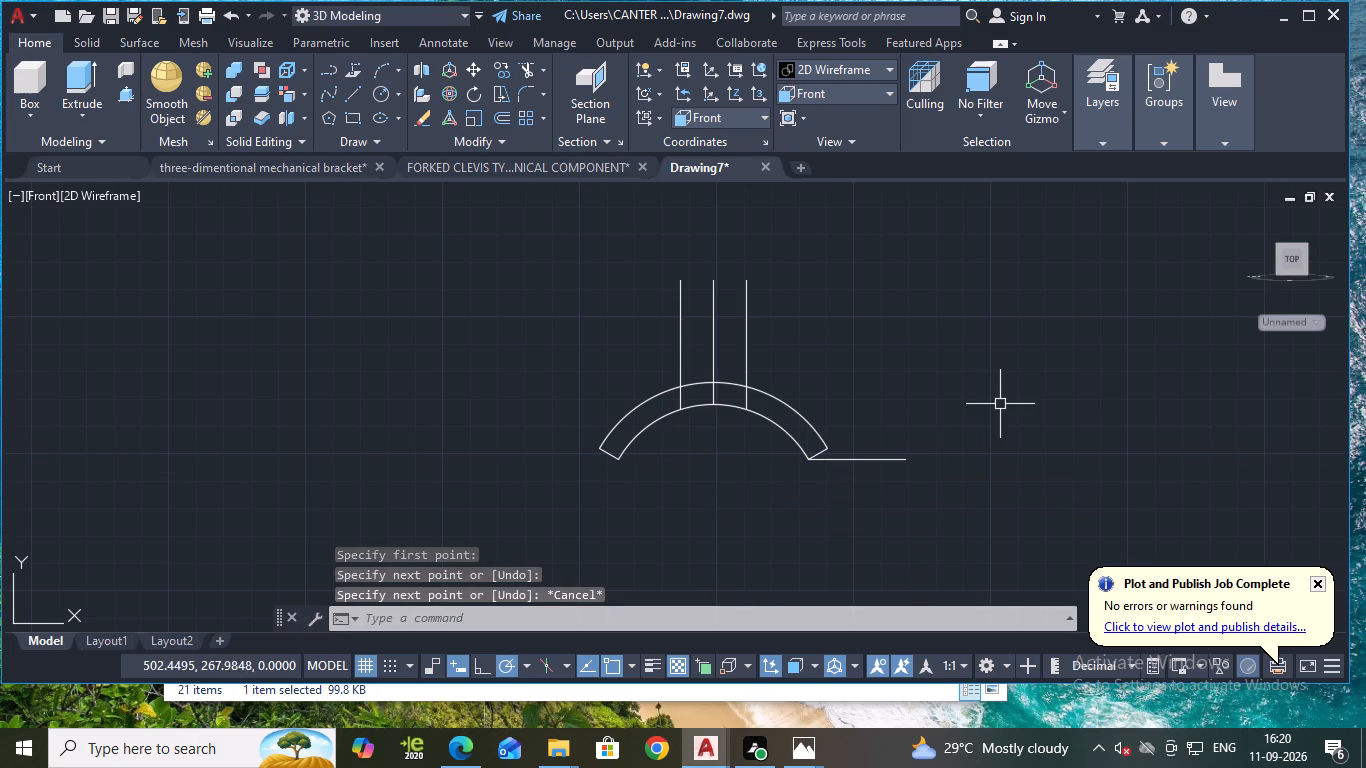
Offset the horizontal construction line upward by 45.
{"action": "key", "text": "o"}
{"action": "key", "text": "Return"}
{"action": "key", "text": "Return"}
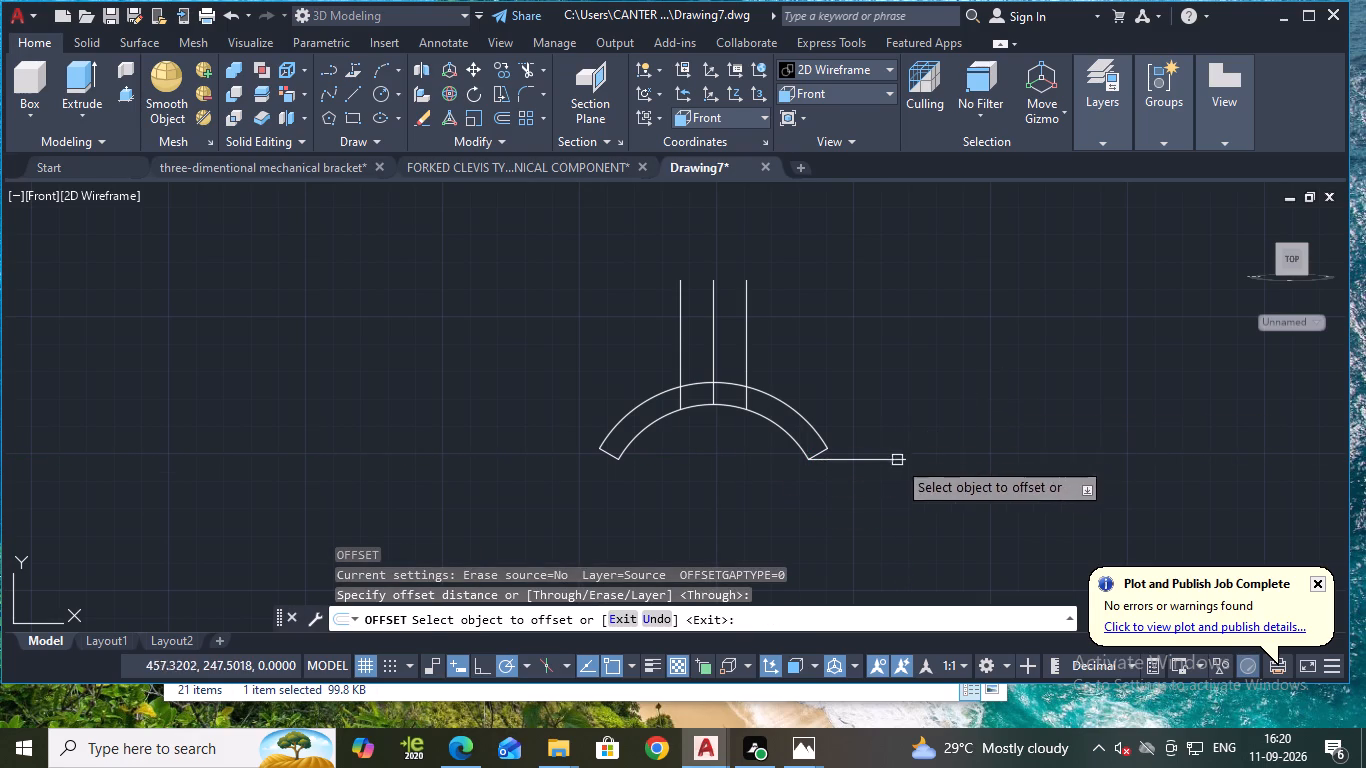
{"action": "left_click", "coordinate": [892, 460]}
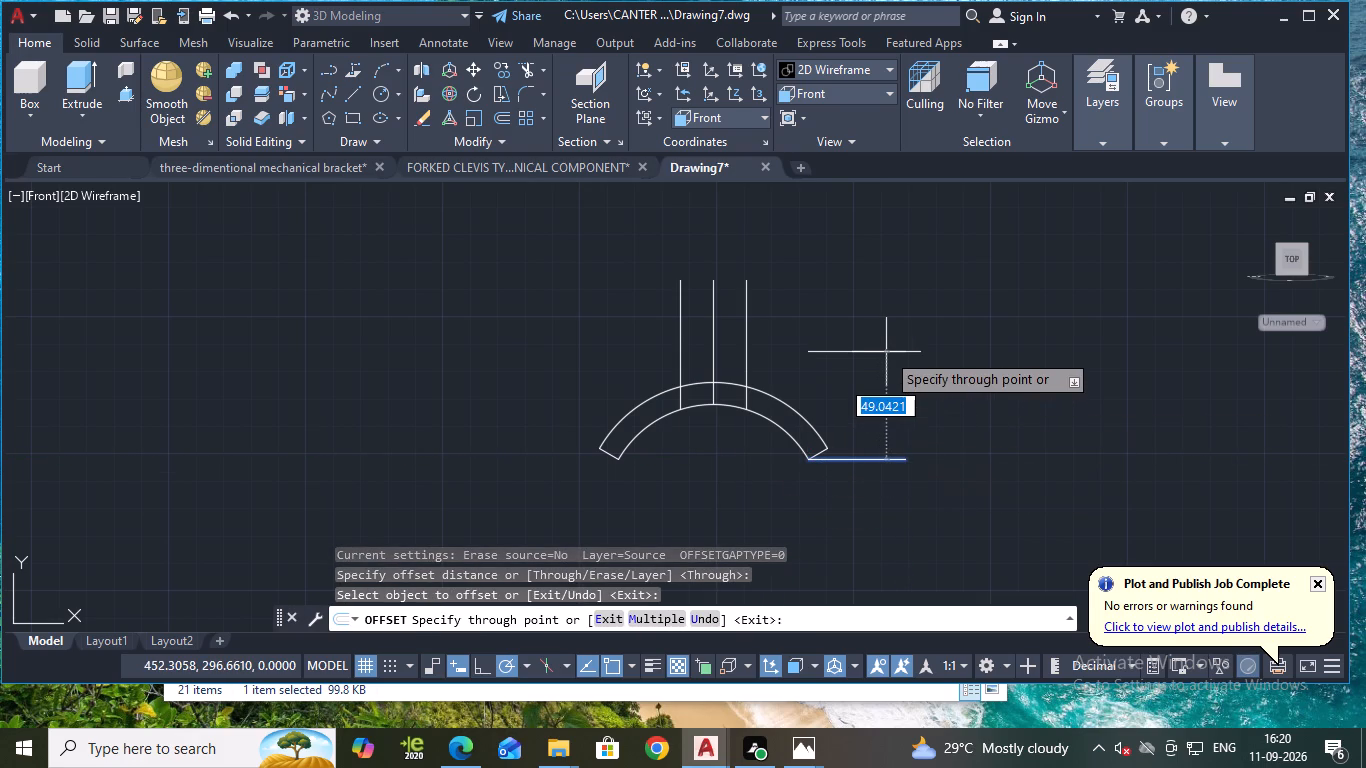
{"action": "type", "text": "45"}
{"action": "key", "text": "Return"}
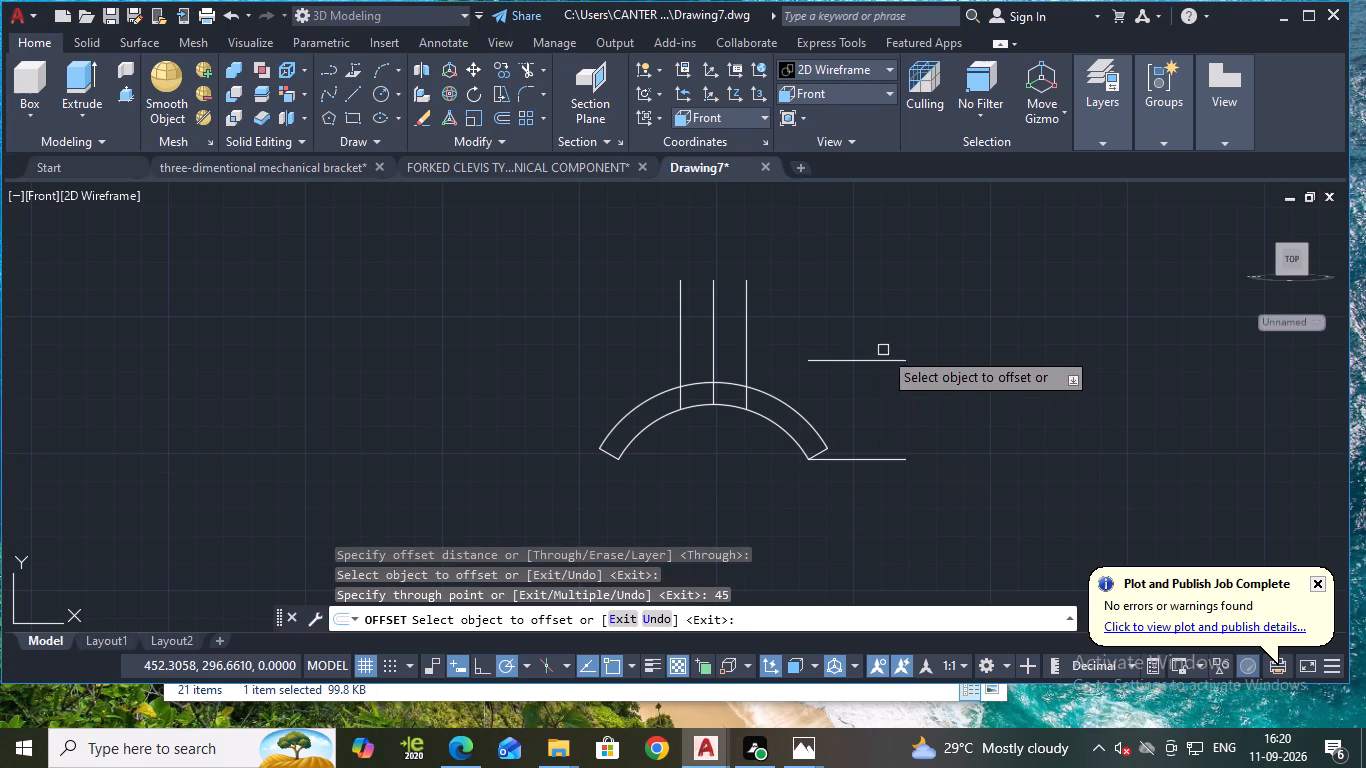
{"action": "scroll", "coordinate": [801, 365], "scroll_direction": "up", "scroll_amount": 1}
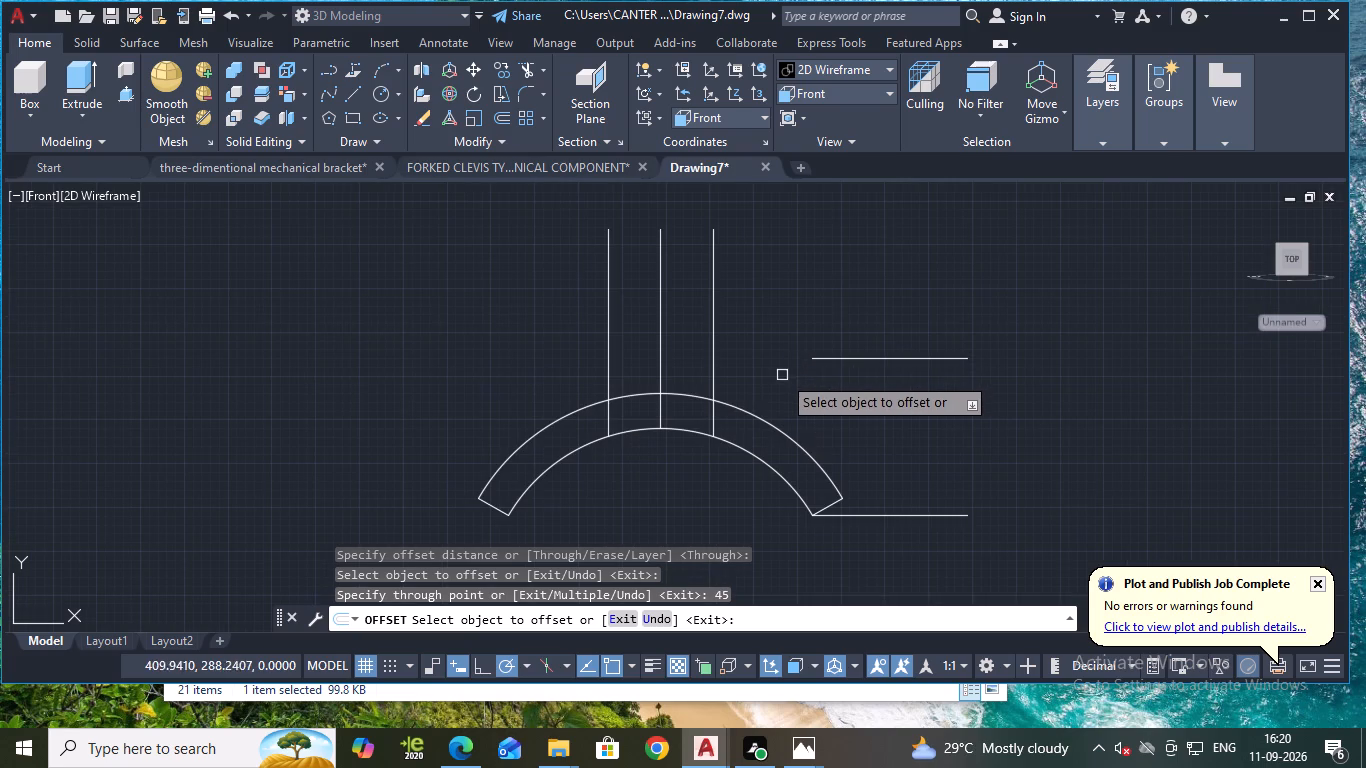
{"action": "key", "text": "Escape"}
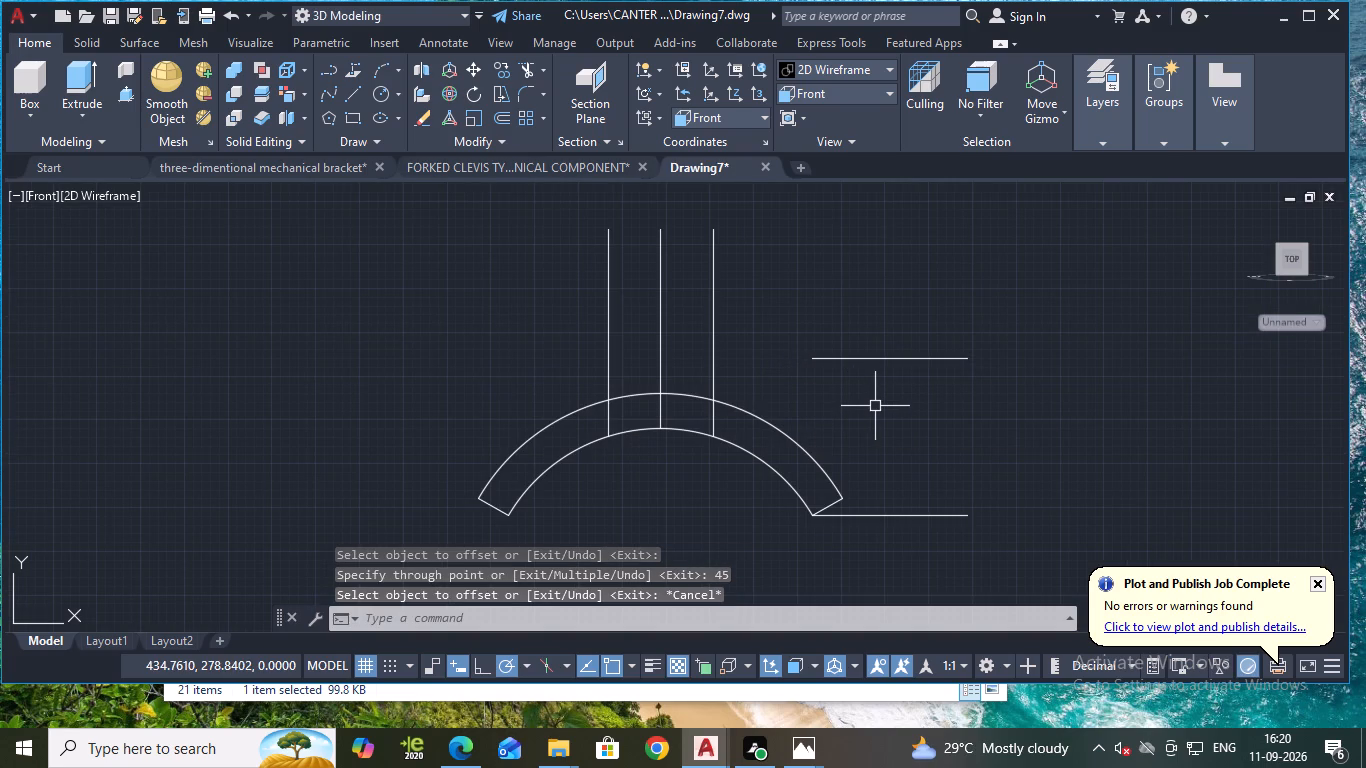
Extend the upper horizontal line across the stem to the leftmost vertical line.
{"action": "type", "text": "EX"}
{"action": "key", "text": "Return"}
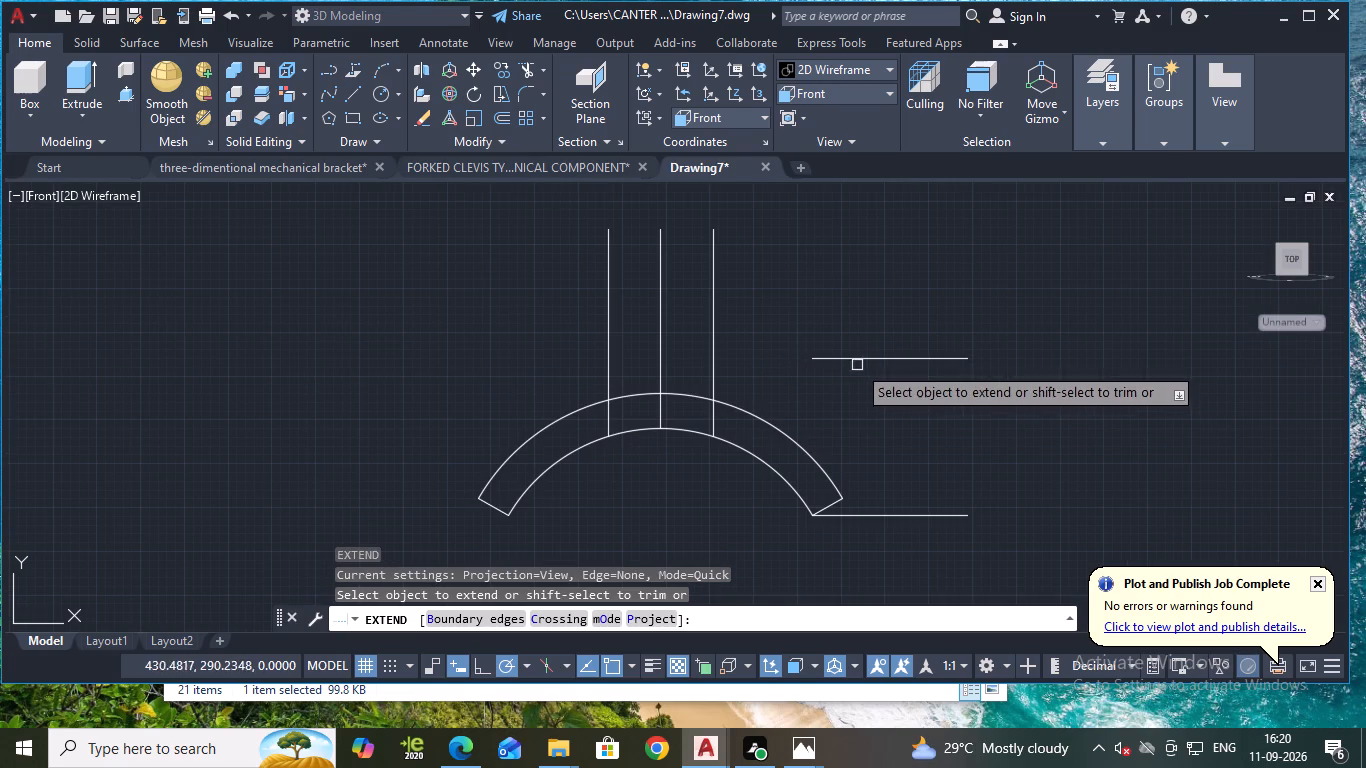
{"action": "left_click", "coordinate": [851, 361]}
{"action": "left_click", "coordinate": [787, 356]}
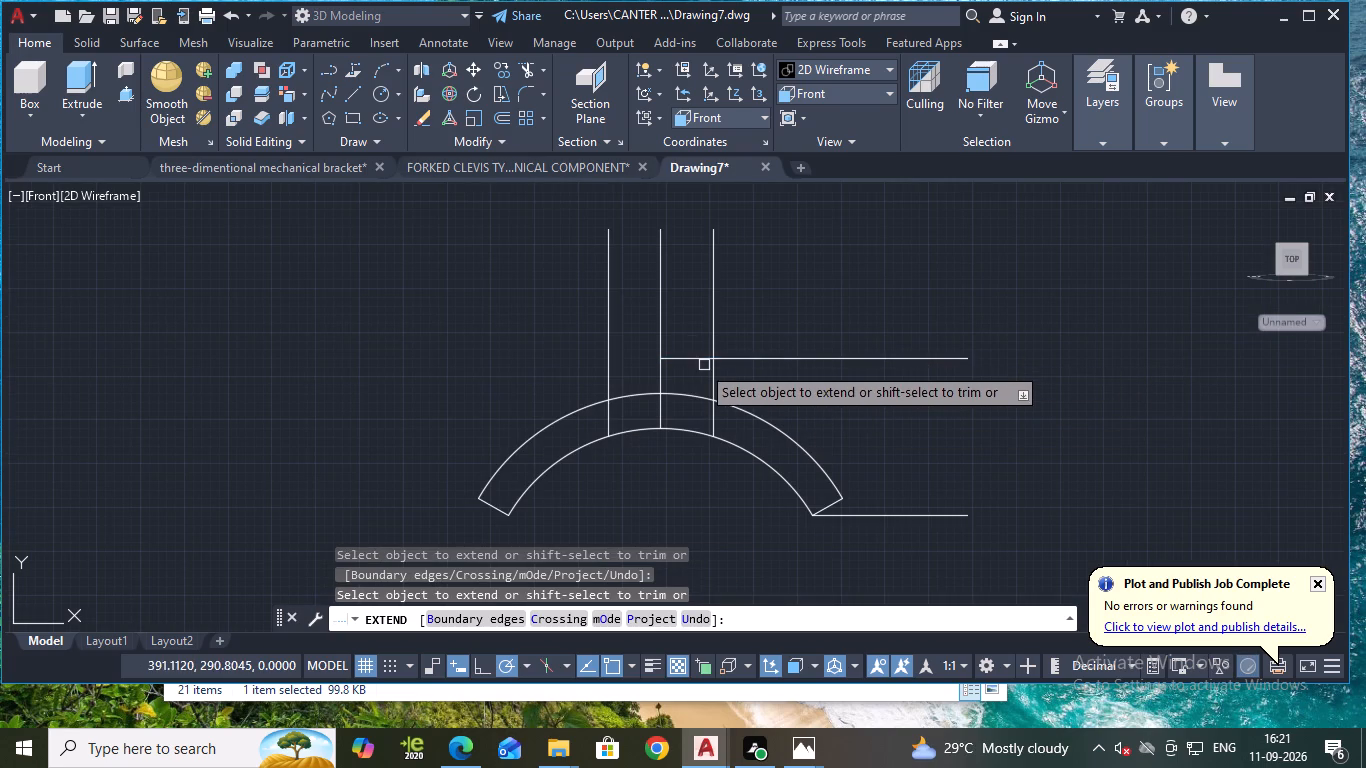
{"action": "left_click", "coordinate": [695, 355]}
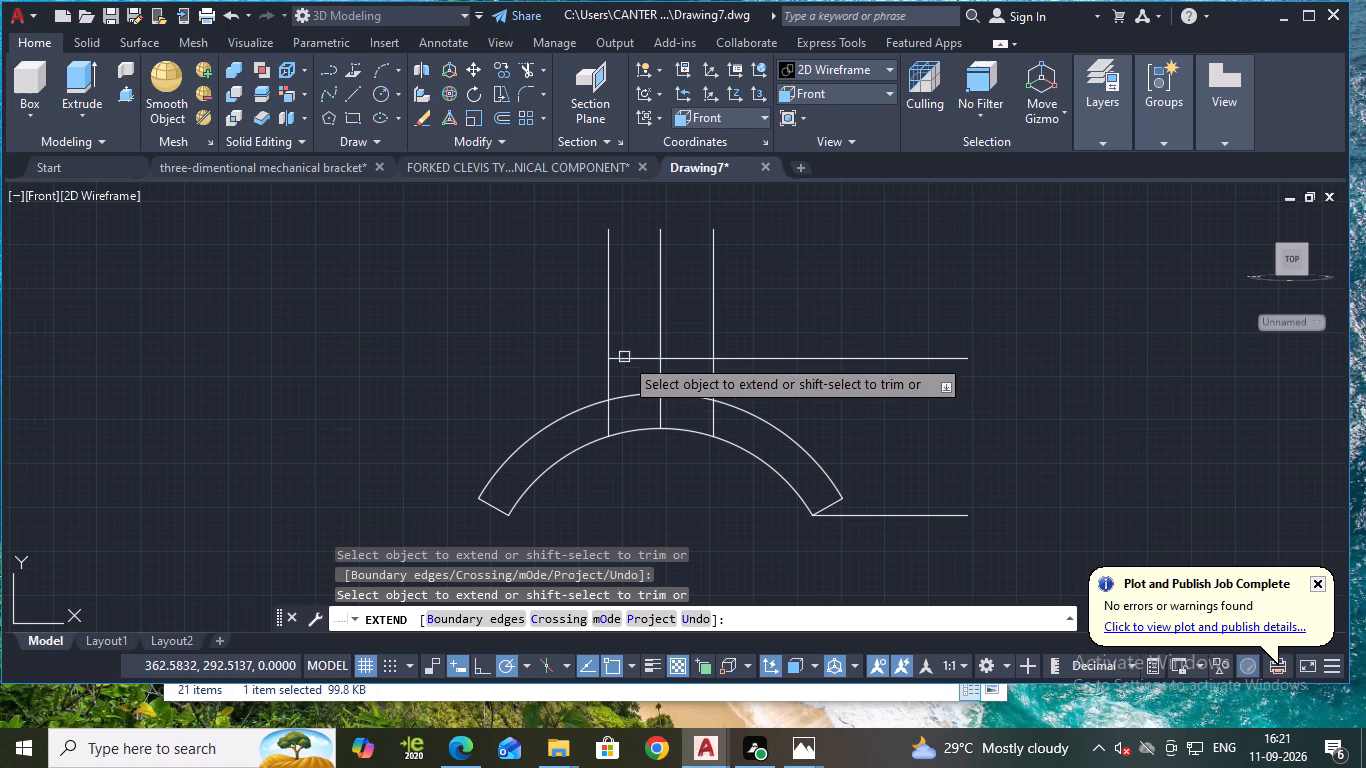
{"action": "key", "text": "Escape"}
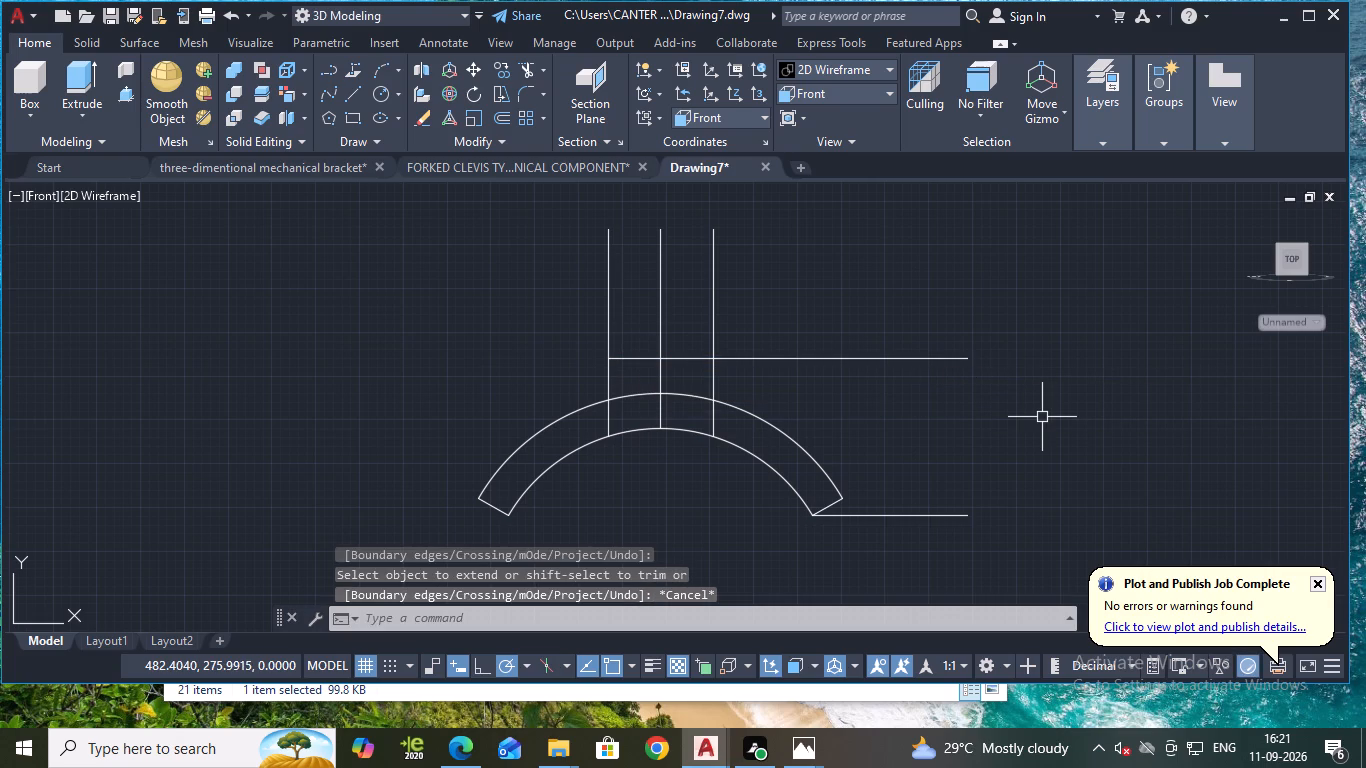
Trim the upper horizontal line beyond the stem's right side and remove the lower construction line.
{"action": "type", "text": "TR"}
{"action": "key", "text": "Return"}
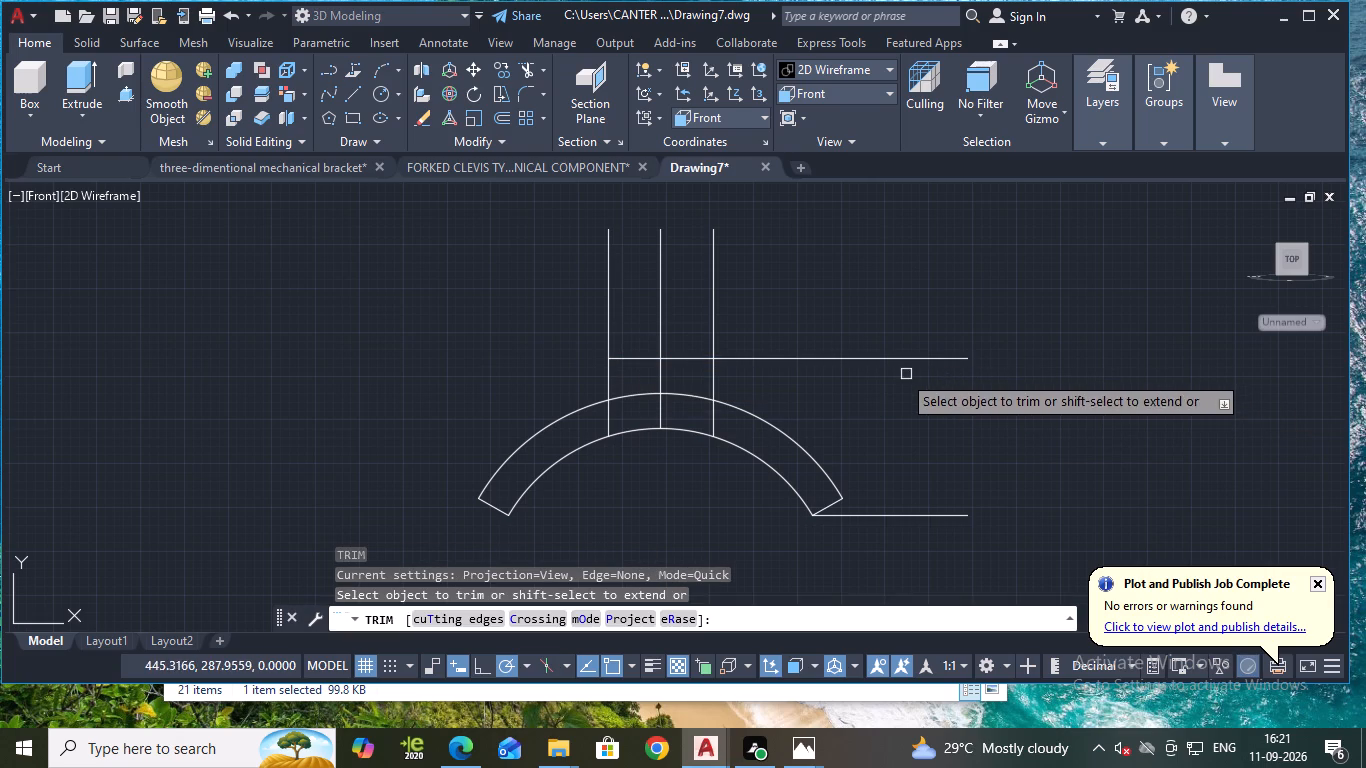
{"action": "left_click", "coordinate": [837, 361]}
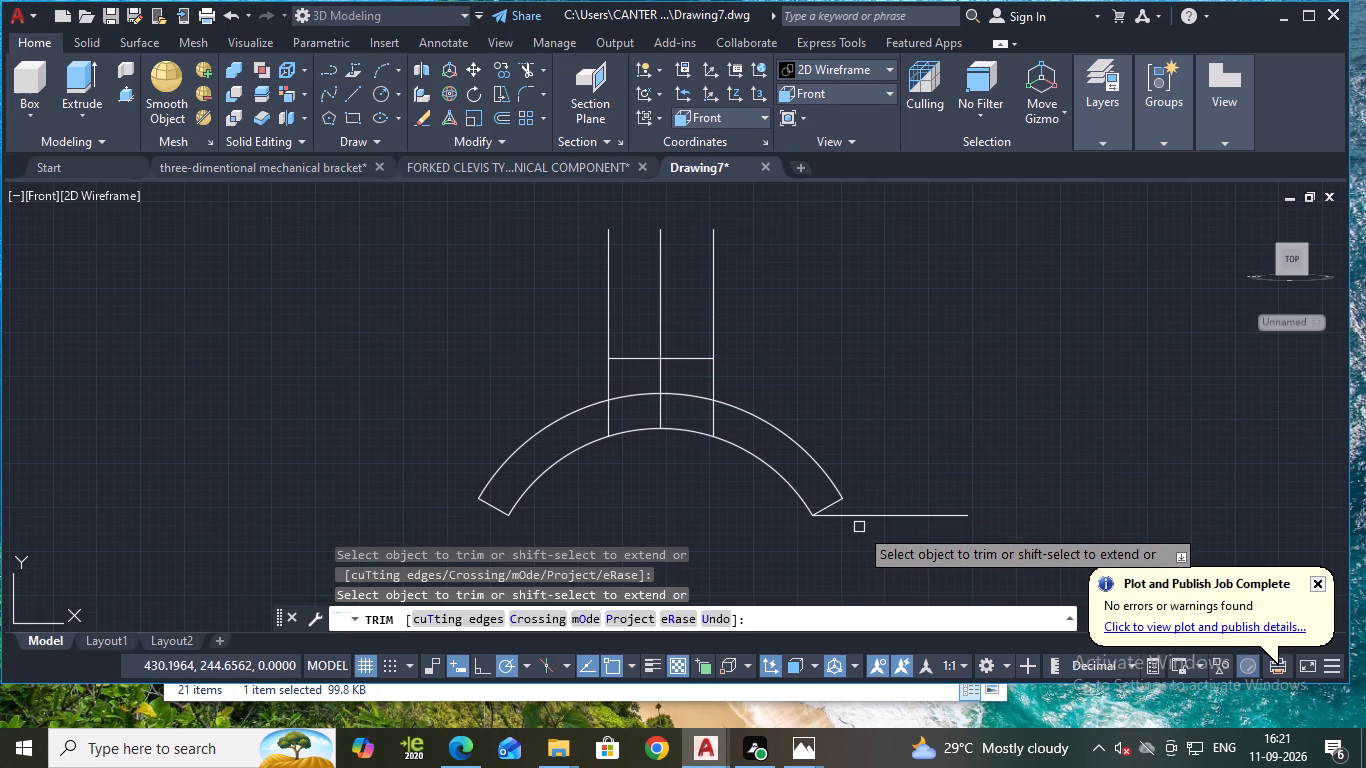
{"action": "left_click", "coordinate": [829, 521]}
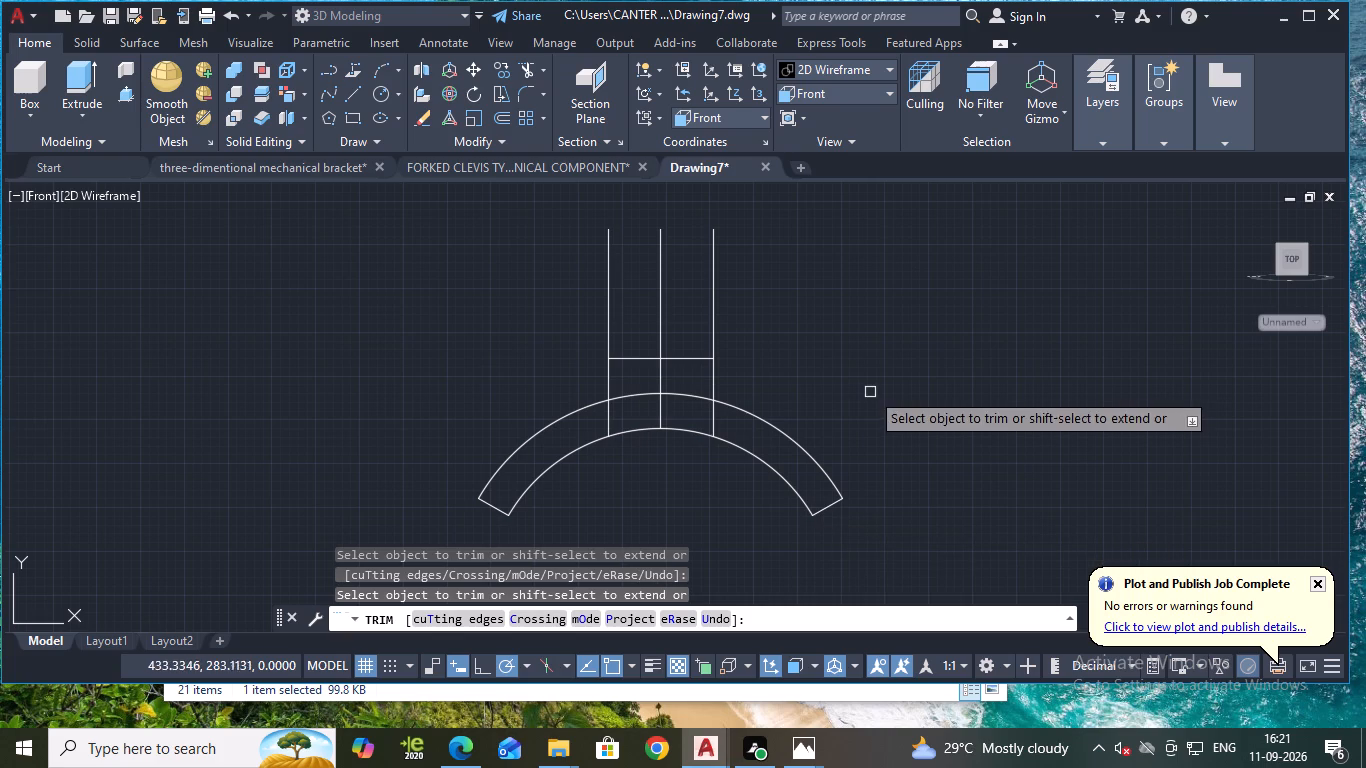
Trim the three vertical lines above the horizontal line that caps the stem.
{"action": "left_click", "coordinate": [709, 317]}
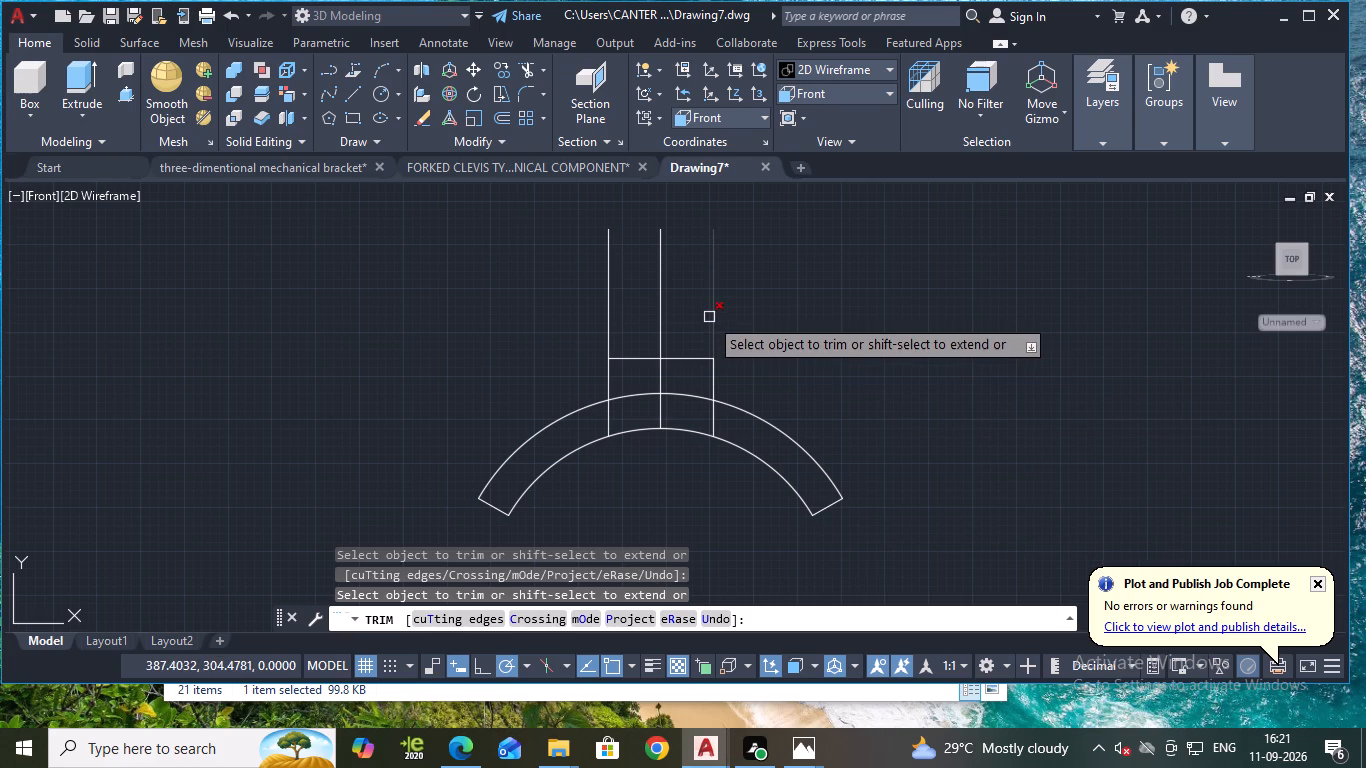
{"action": "left_click", "coordinate": [666, 333]}
{"action": "left_click", "coordinate": [661, 340]}
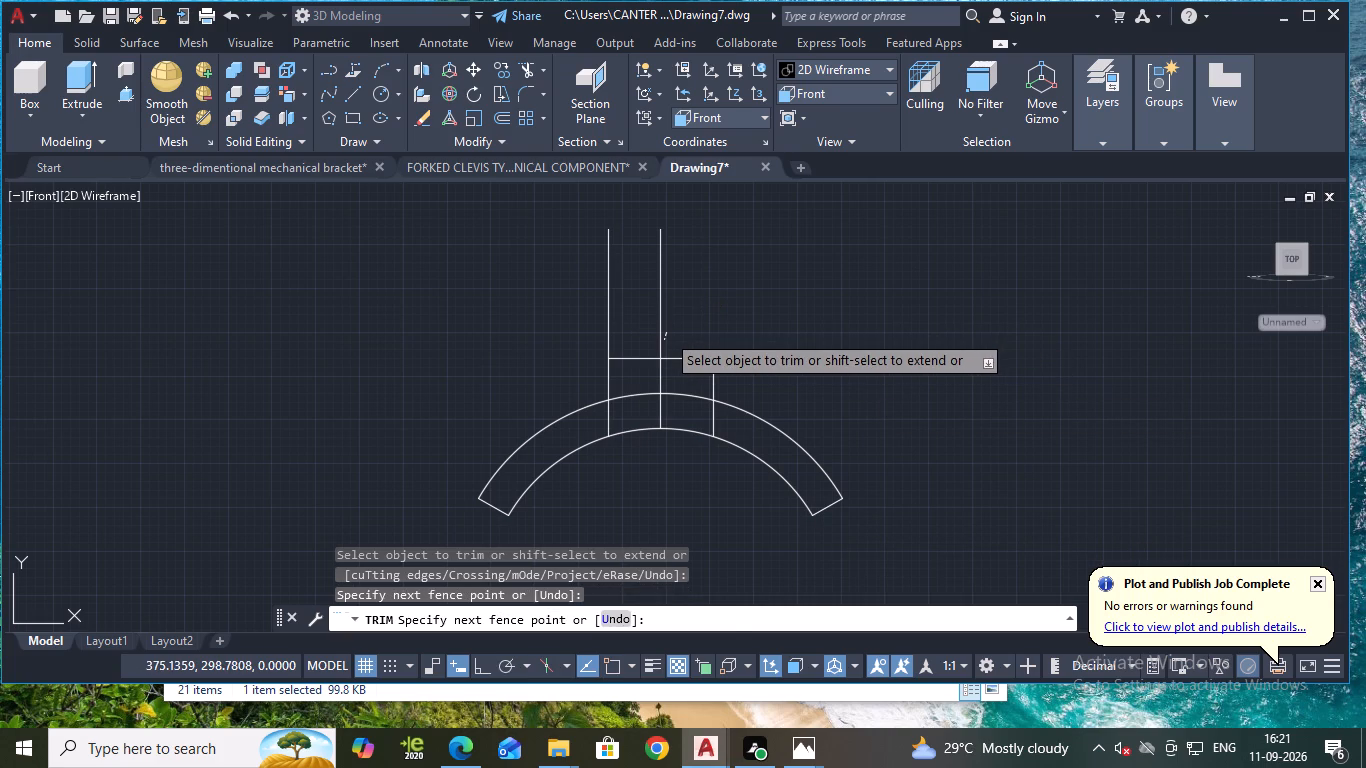
{"action": "left_click", "coordinate": [661, 337]}
{"action": "left_click", "coordinate": [606, 335]}
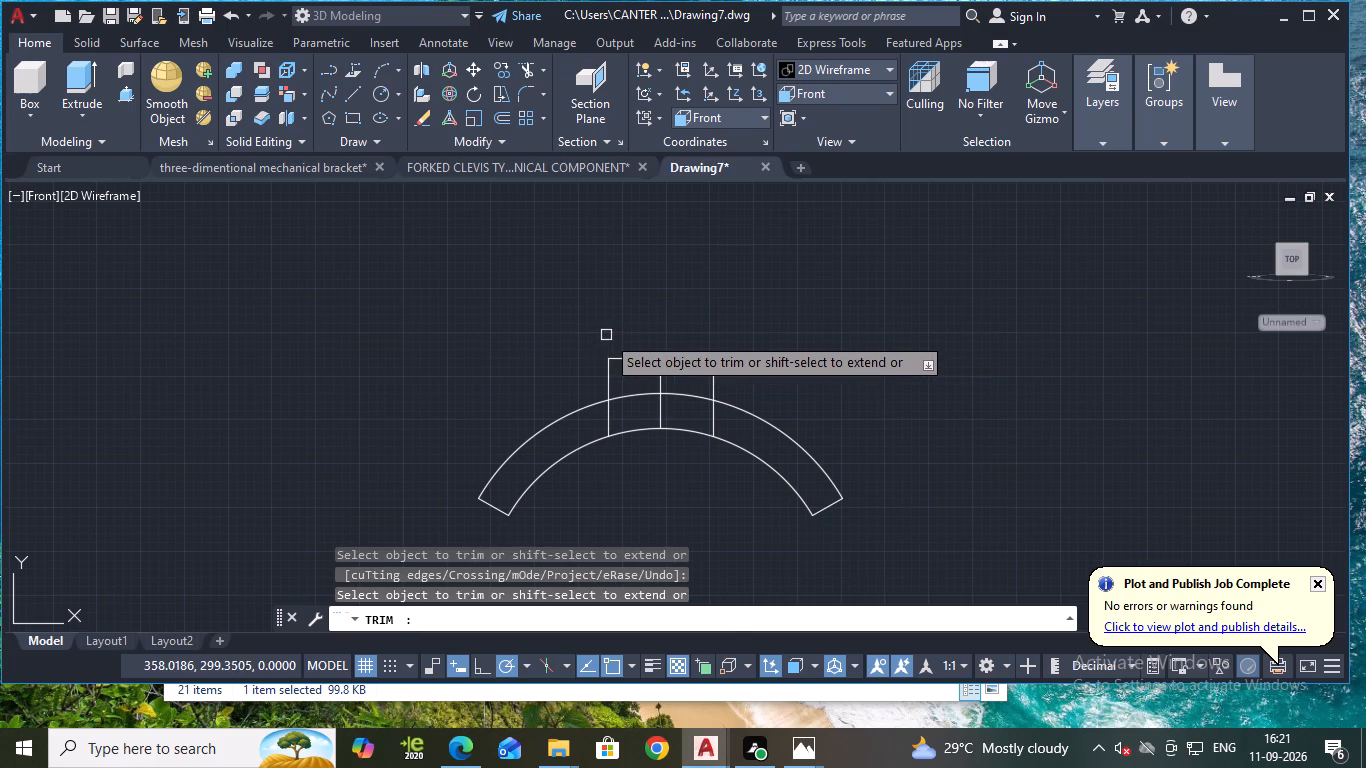
Trim the outer arc between the stem sides, the centre line, and the stem sides' lower ends inside the band.
{"action": "left_click", "coordinate": [610, 411]}
{"action": "left_click", "coordinate": [622, 398]}
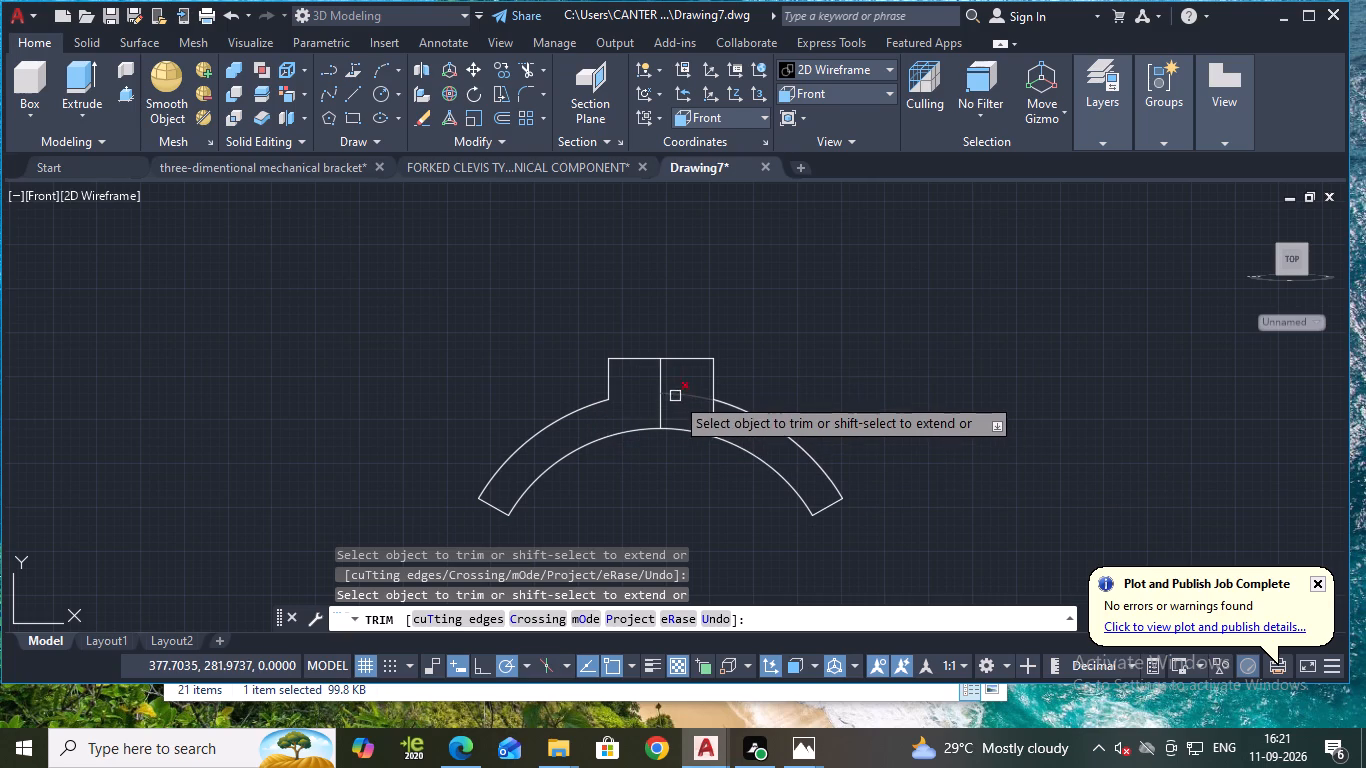
{"action": "left_click", "coordinate": [674, 395]}
{"action": "left_click", "coordinate": [656, 397]}
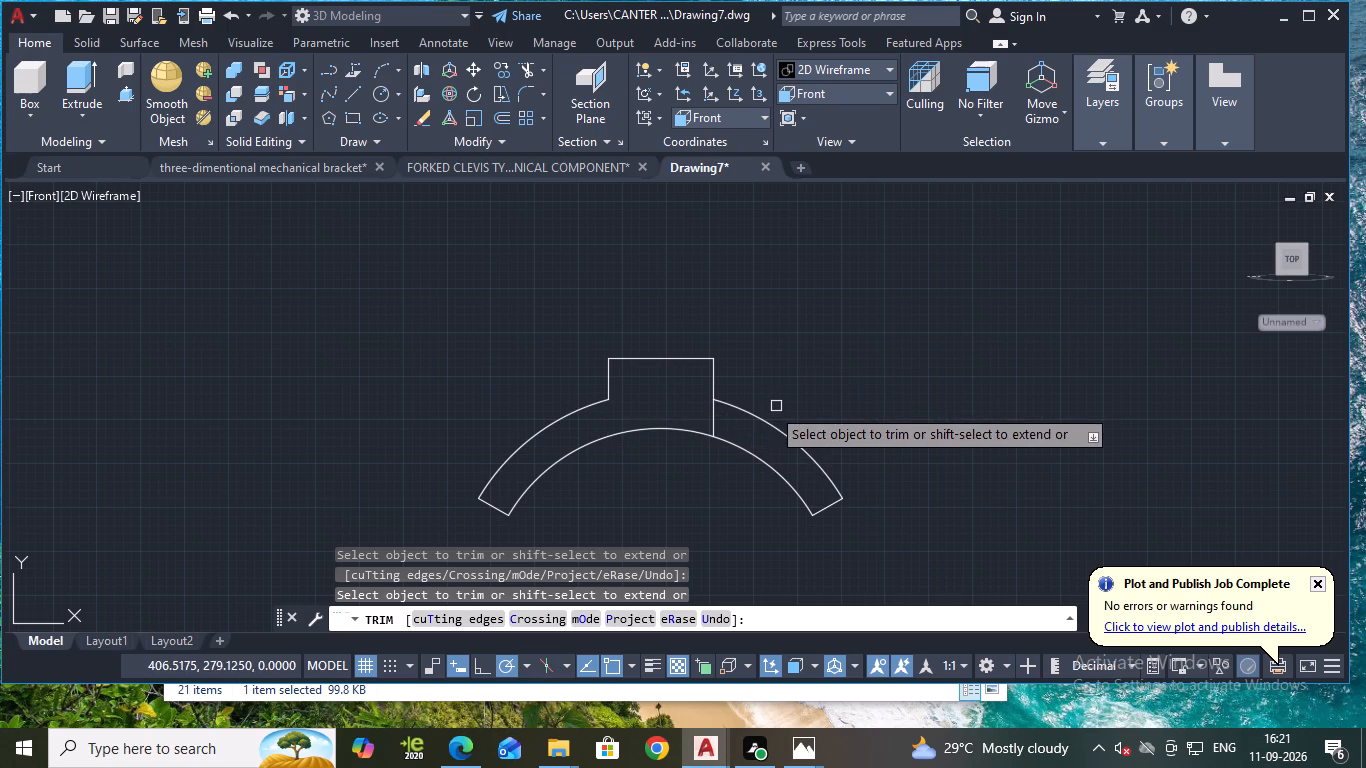
{"action": "left_click", "coordinate": [709, 414]}
{"action": "key", "text": "Escape"}
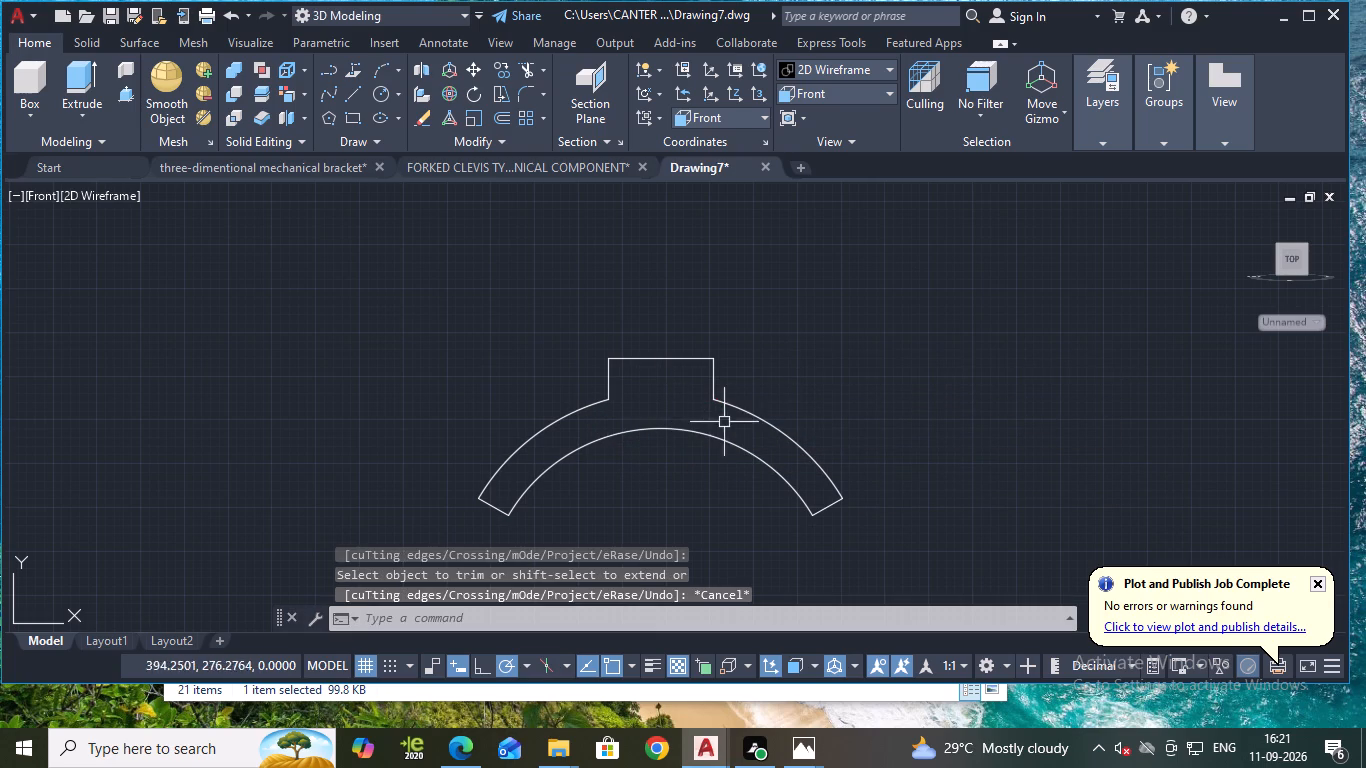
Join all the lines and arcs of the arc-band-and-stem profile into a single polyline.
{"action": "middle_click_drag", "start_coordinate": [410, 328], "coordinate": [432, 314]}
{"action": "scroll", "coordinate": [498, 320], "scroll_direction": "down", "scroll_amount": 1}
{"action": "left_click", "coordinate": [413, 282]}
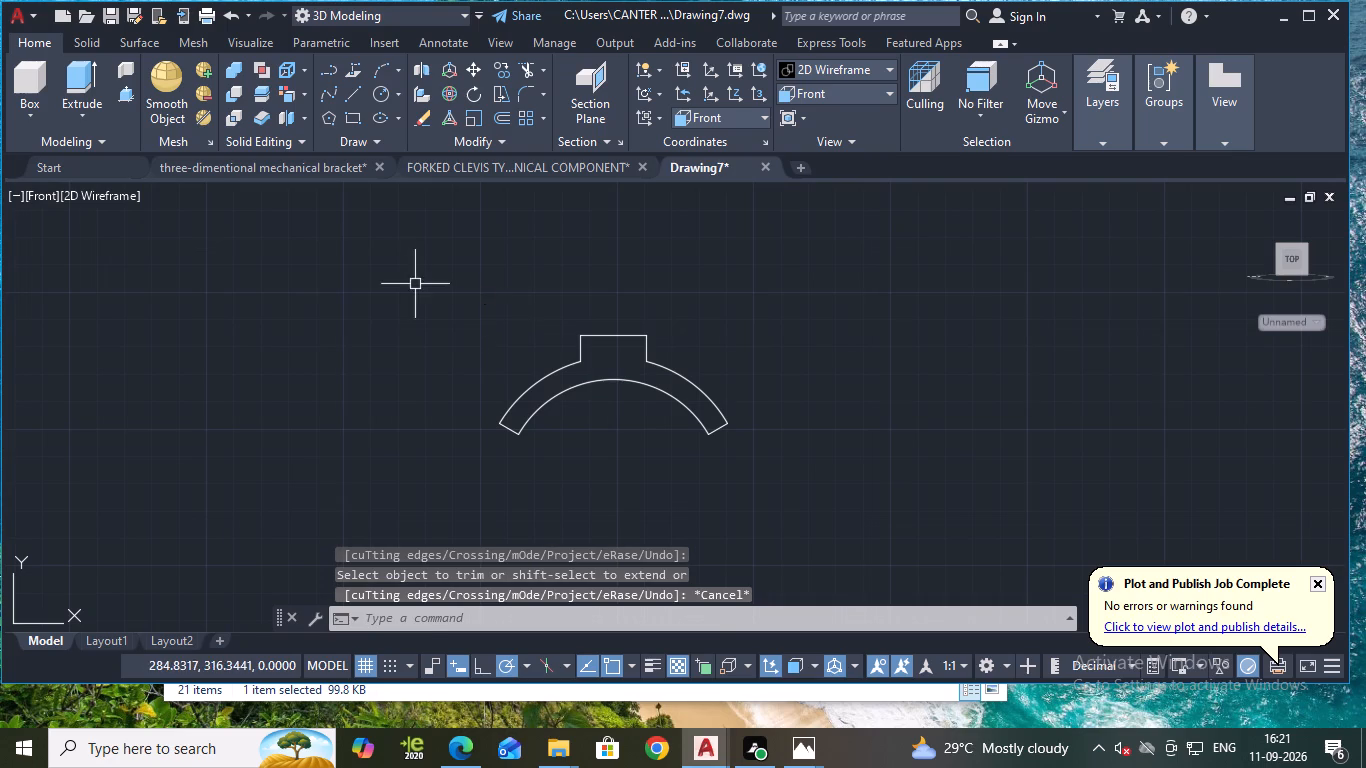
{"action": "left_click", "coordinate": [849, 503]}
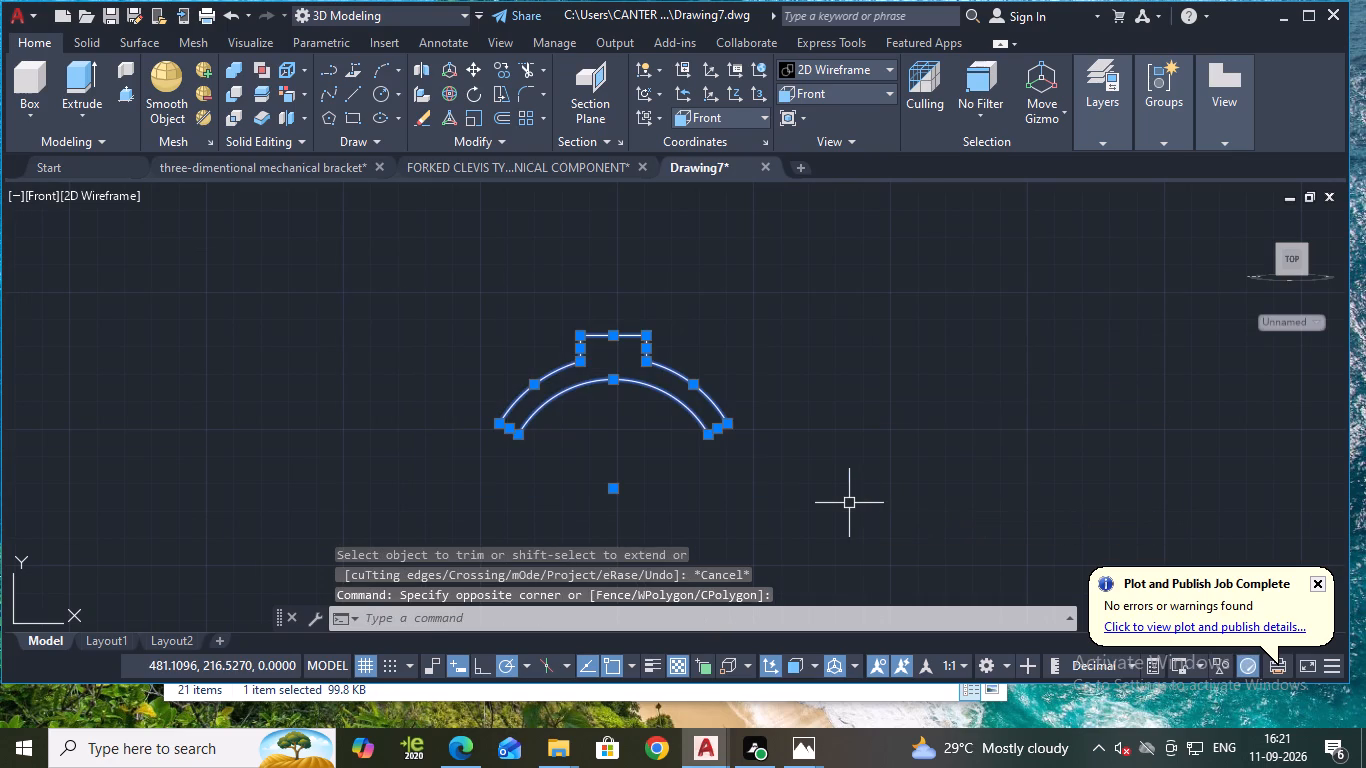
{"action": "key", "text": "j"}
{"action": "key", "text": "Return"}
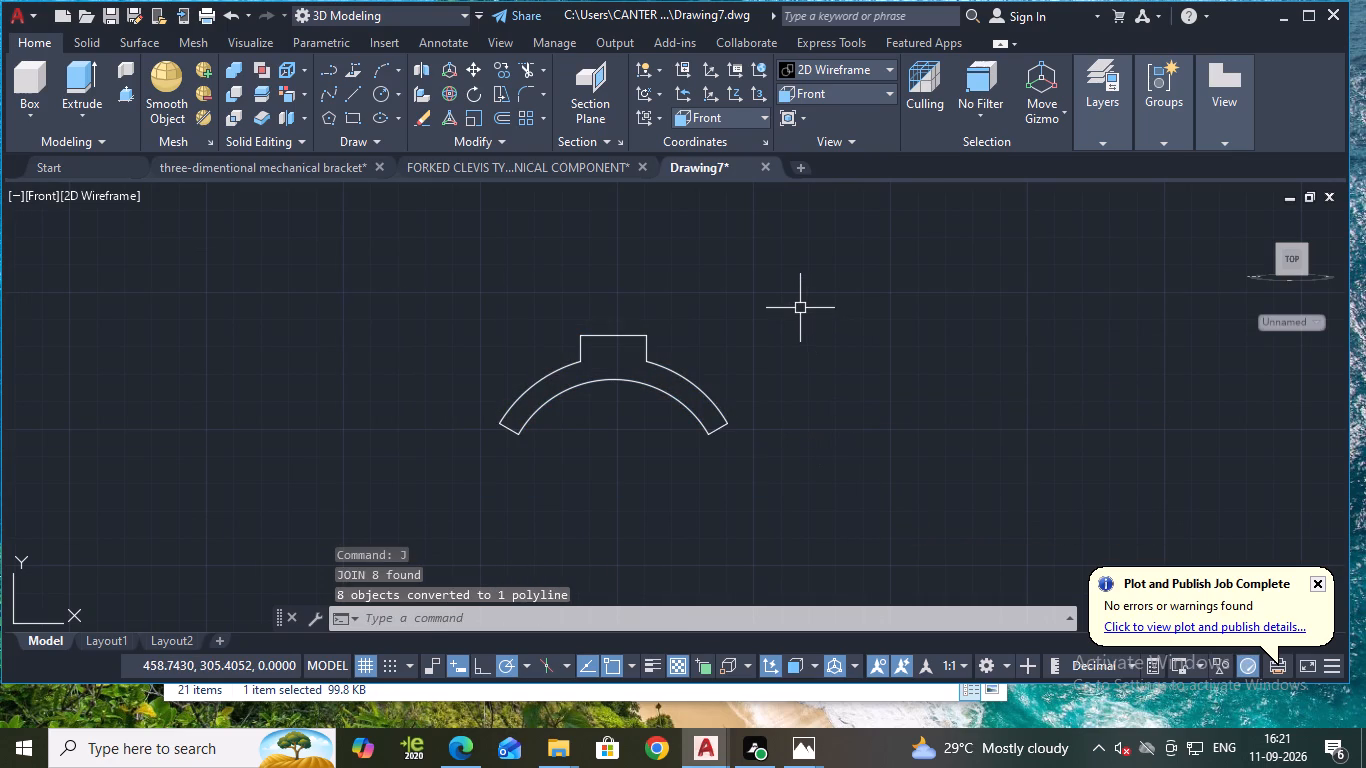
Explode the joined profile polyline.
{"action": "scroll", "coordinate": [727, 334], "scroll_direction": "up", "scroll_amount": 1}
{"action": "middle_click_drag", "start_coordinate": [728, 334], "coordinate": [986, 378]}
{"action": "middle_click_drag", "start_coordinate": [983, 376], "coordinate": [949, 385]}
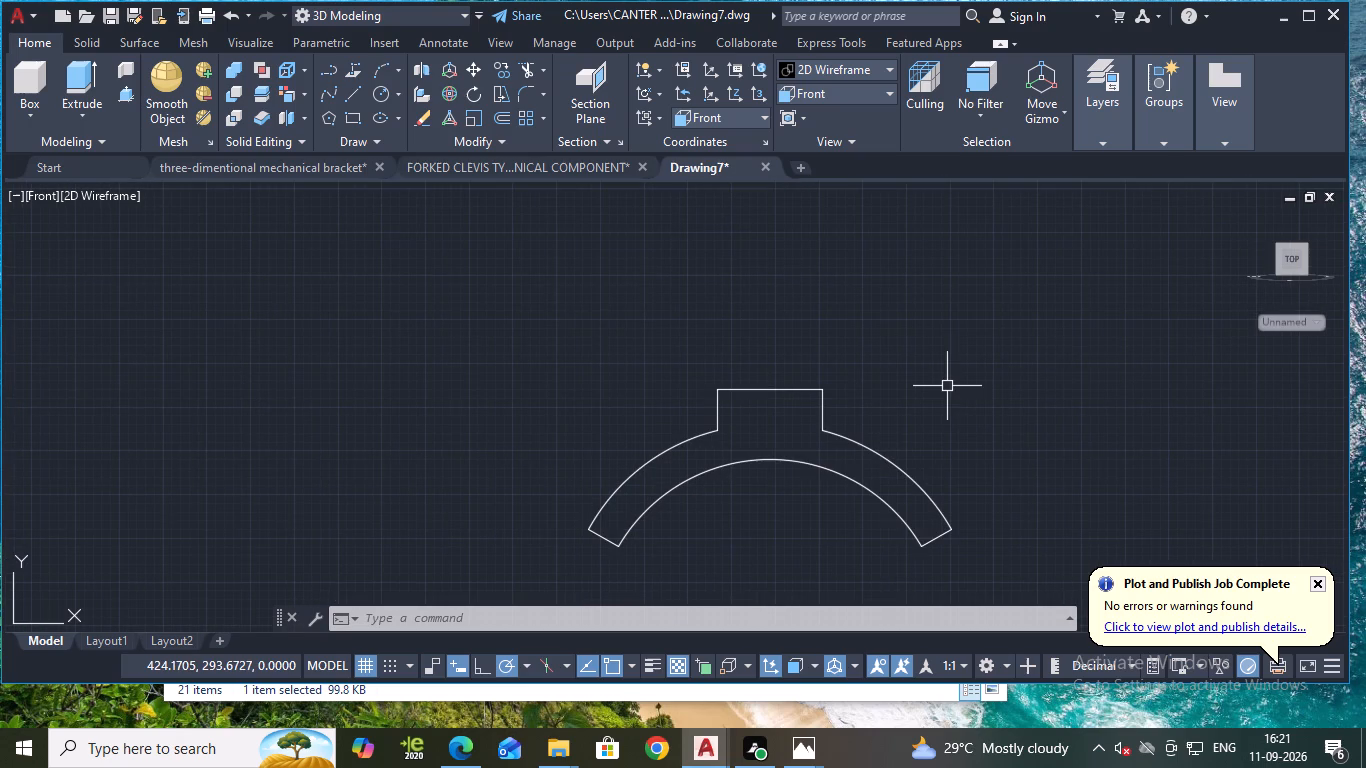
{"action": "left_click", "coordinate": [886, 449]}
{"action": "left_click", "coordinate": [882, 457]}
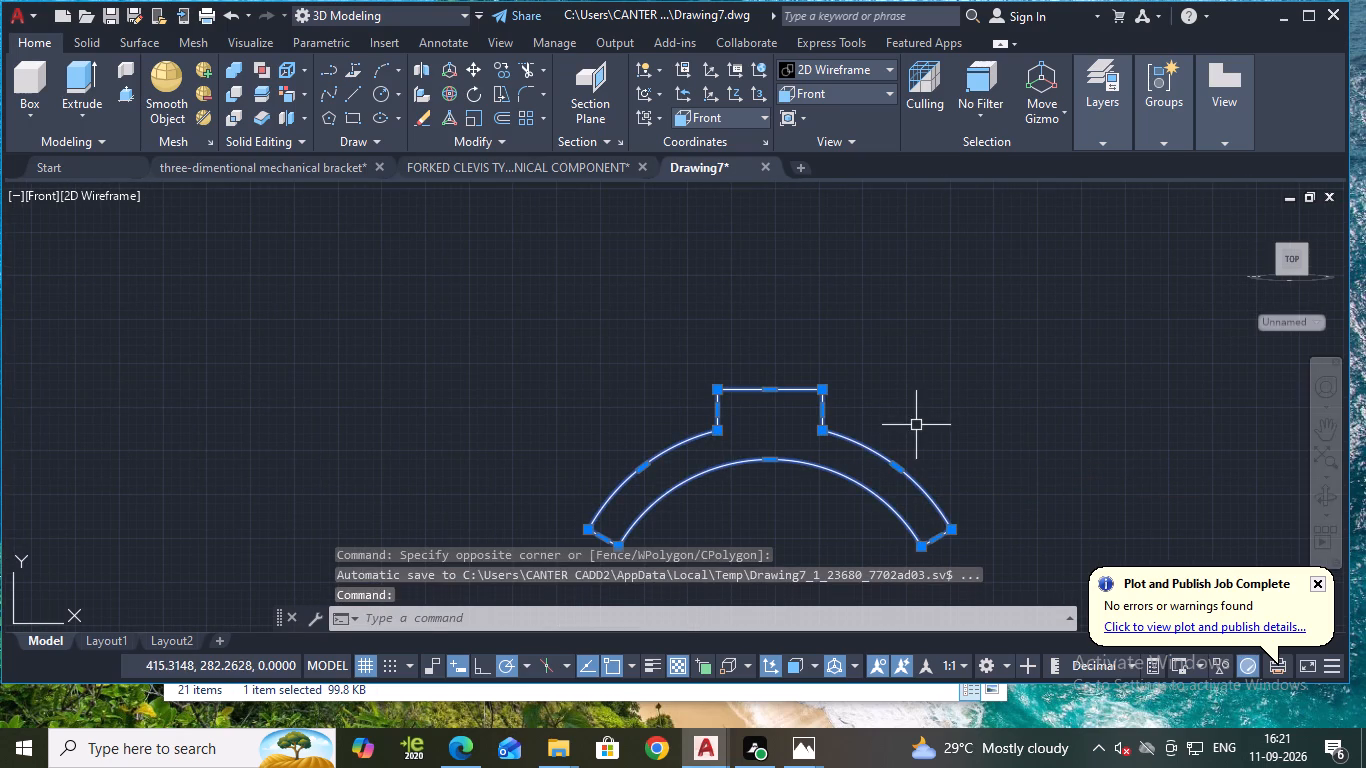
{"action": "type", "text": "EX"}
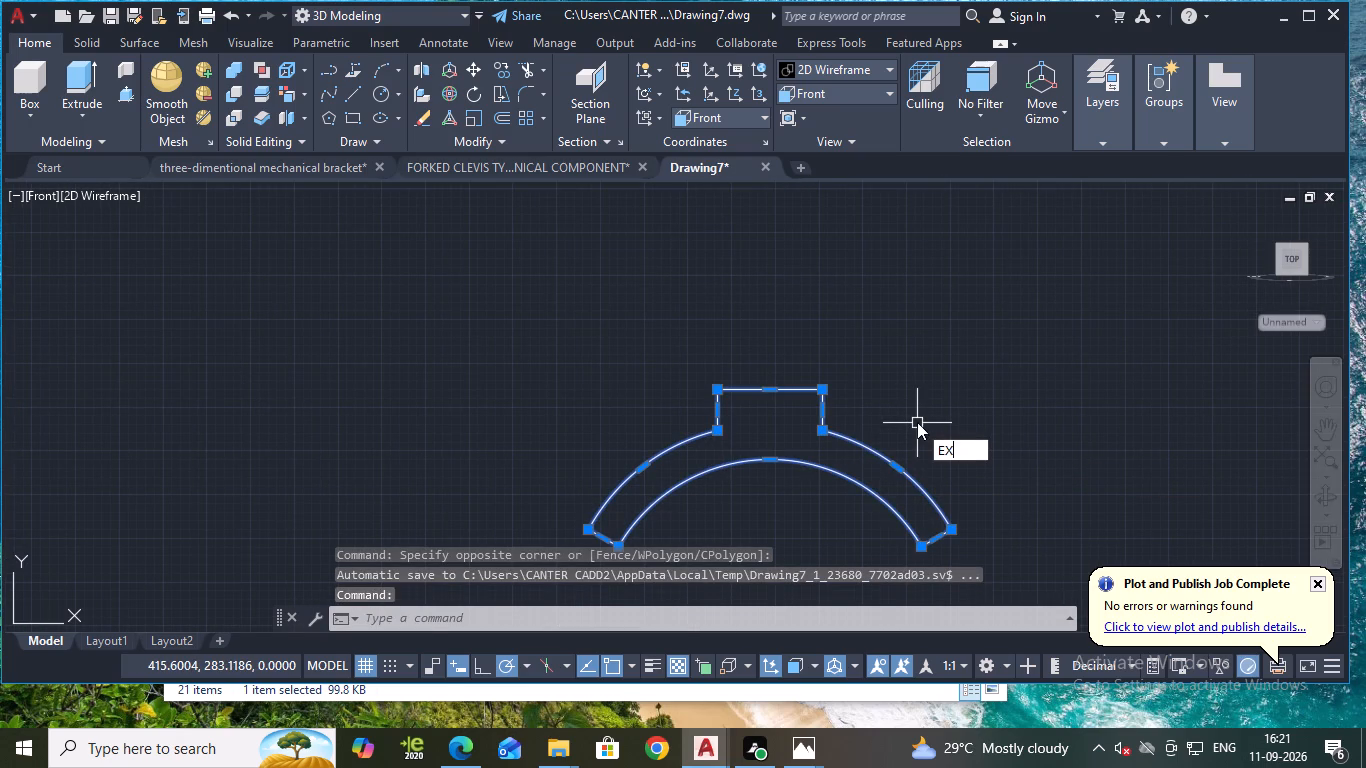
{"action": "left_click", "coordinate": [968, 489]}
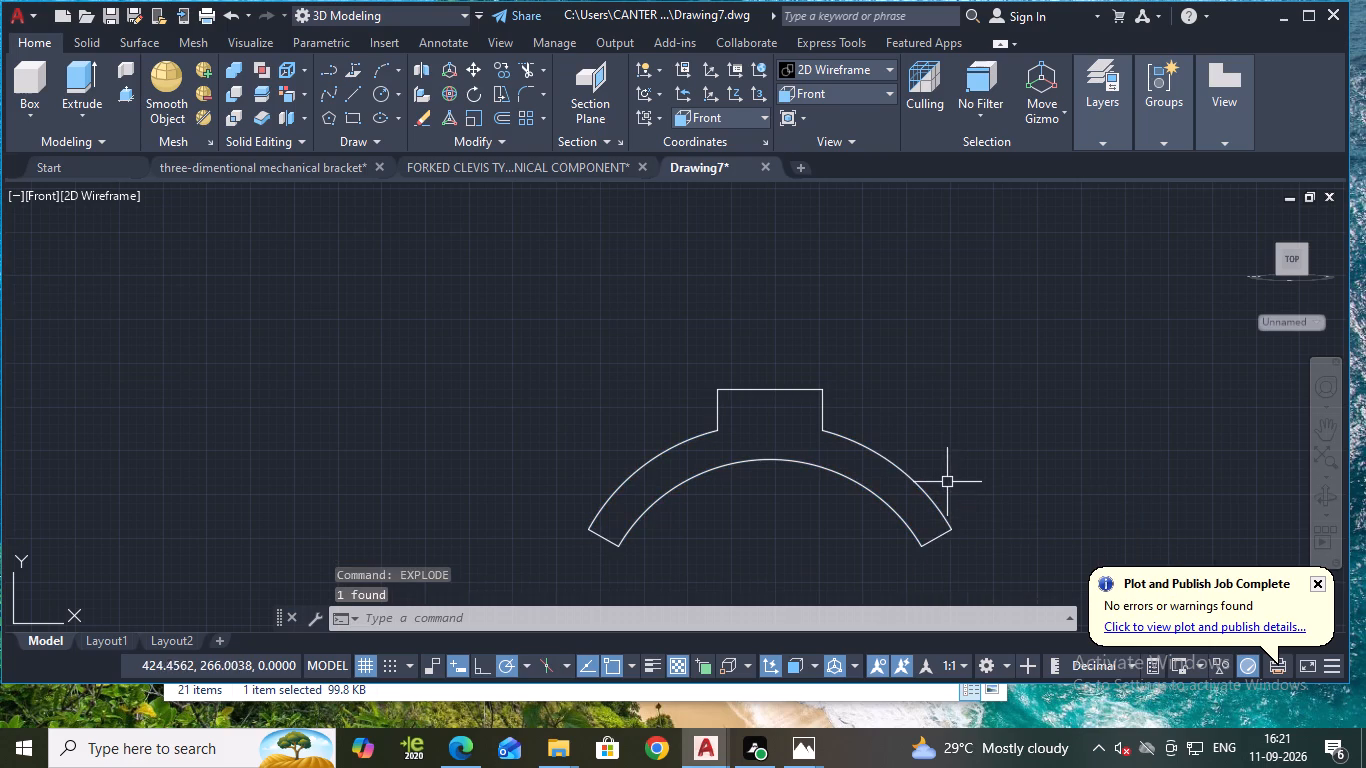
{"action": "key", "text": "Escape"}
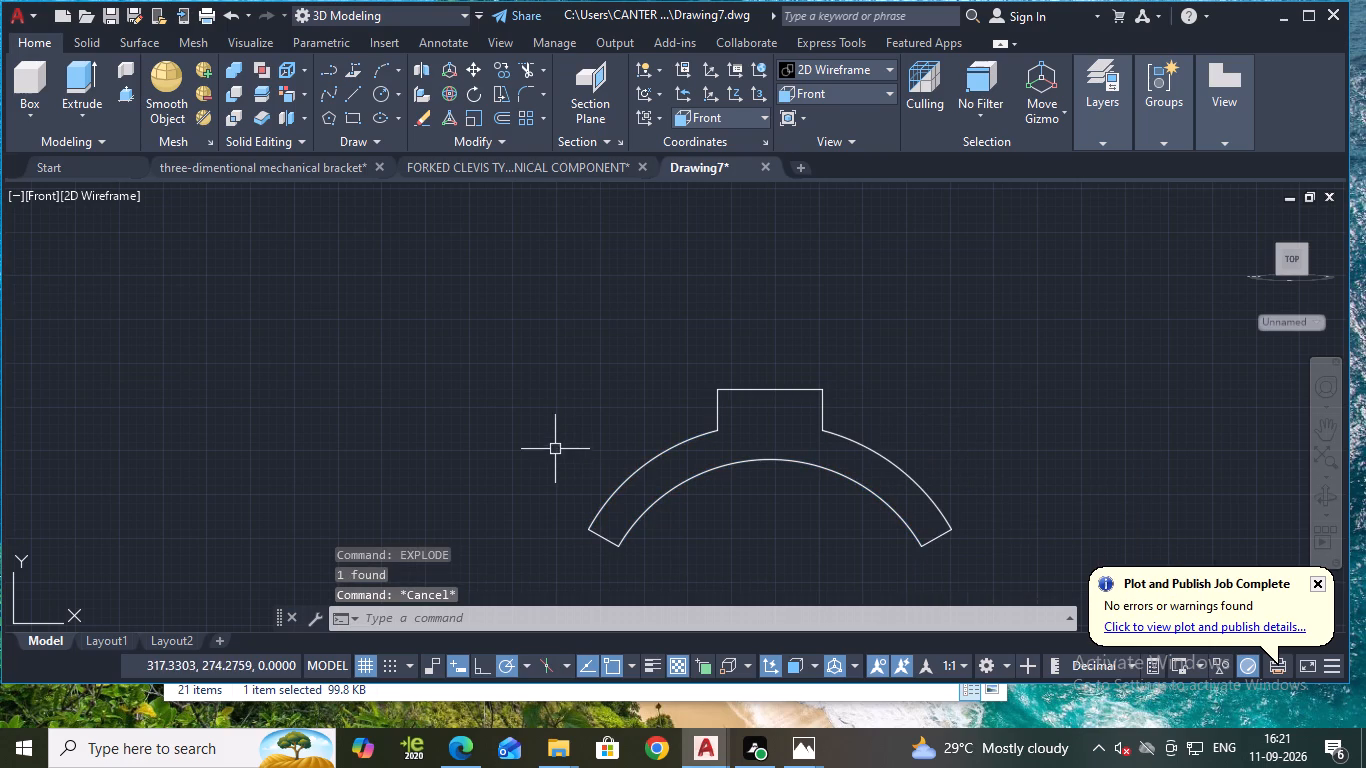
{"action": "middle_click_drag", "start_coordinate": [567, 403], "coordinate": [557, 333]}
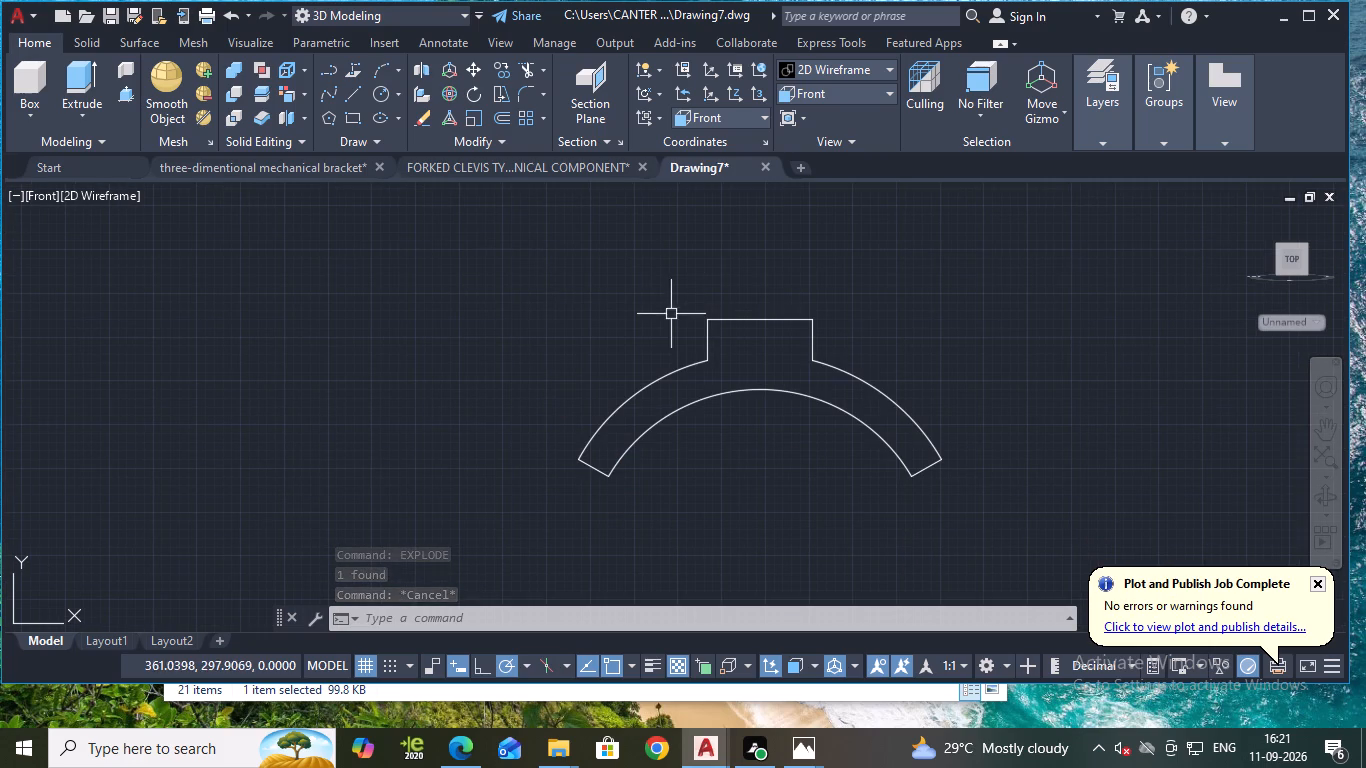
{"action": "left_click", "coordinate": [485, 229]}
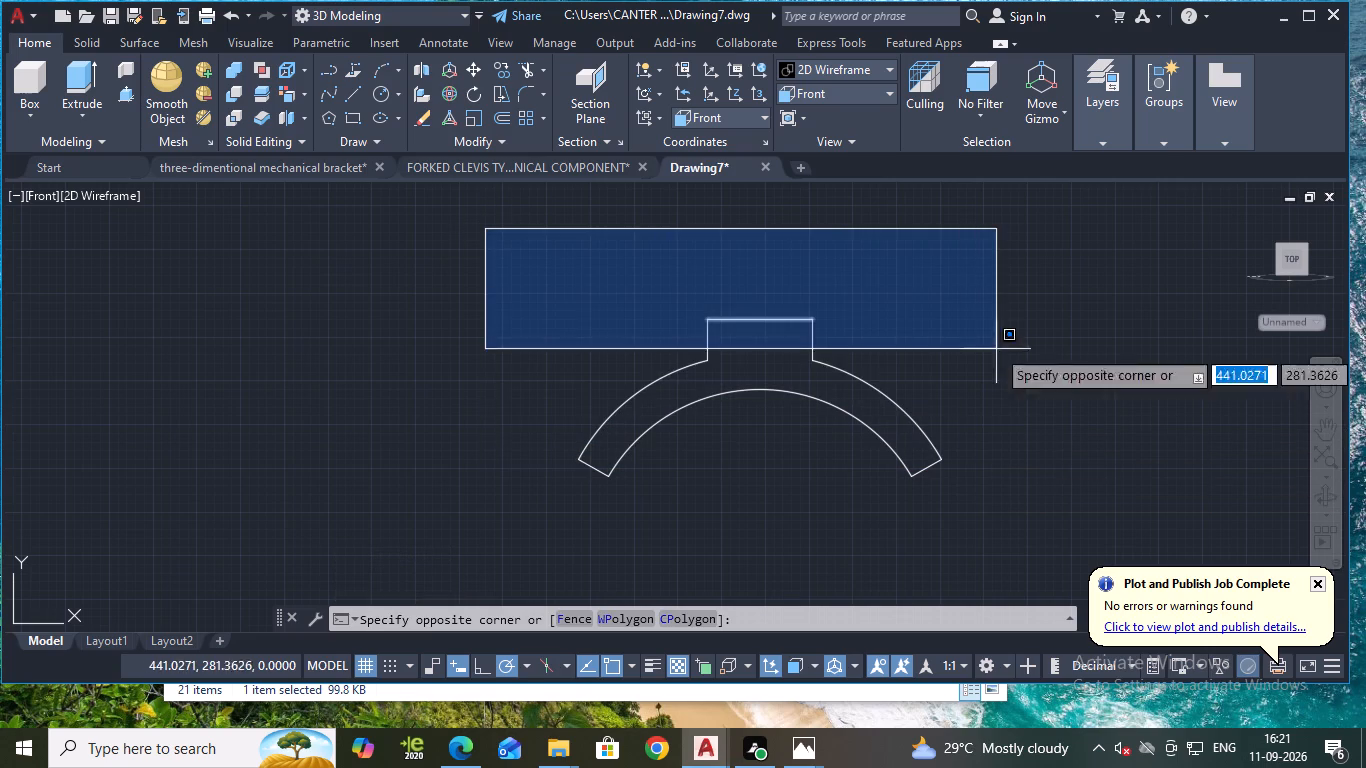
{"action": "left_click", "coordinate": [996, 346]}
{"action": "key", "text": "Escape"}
Switch the model view to SW Isometric.
{"action": "left_click", "coordinate": [866, 97]}
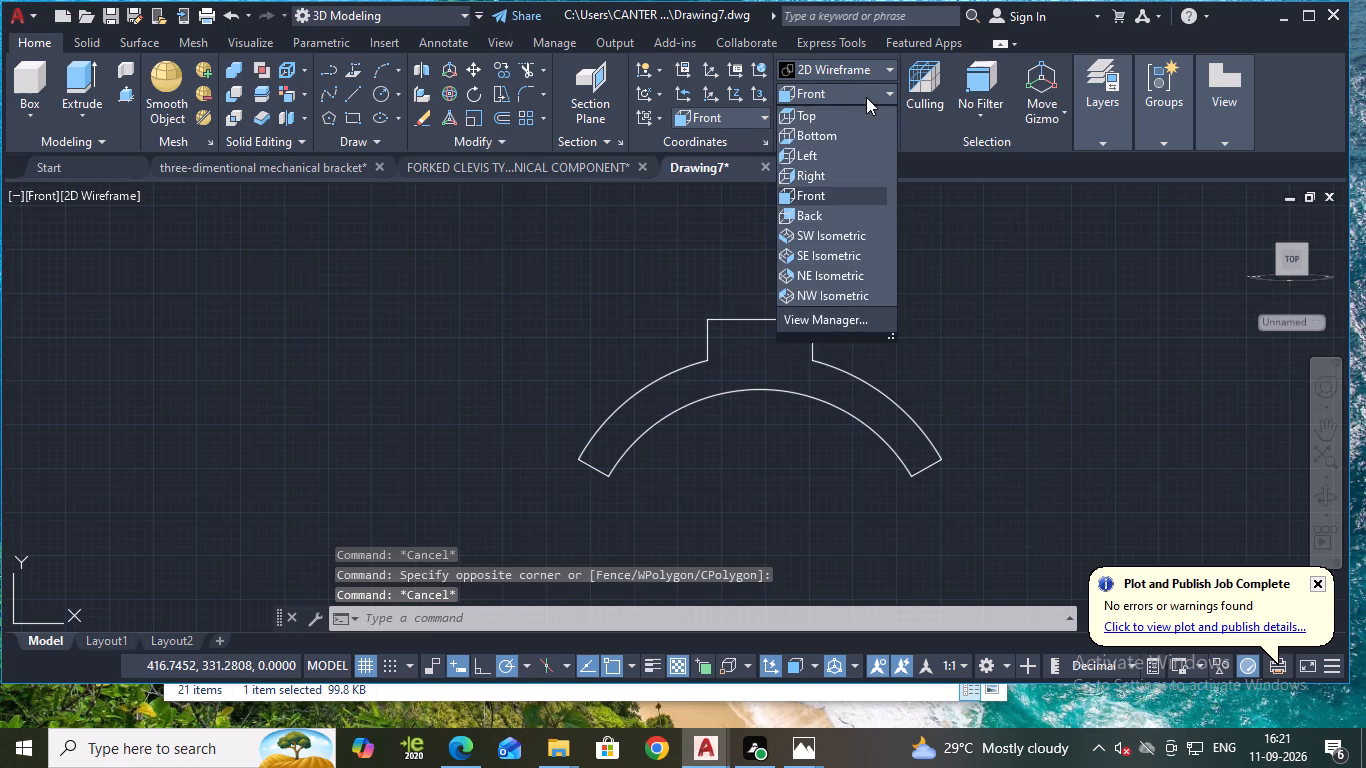
{"action": "left_click", "coordinate": [866, 97]}
{"action": "left_click", "coordinate": [856, 54]}
{"action": "left_click", "coordinate": [856, 56]}
{"action": "left_click", "coordinate": [856, 61]}
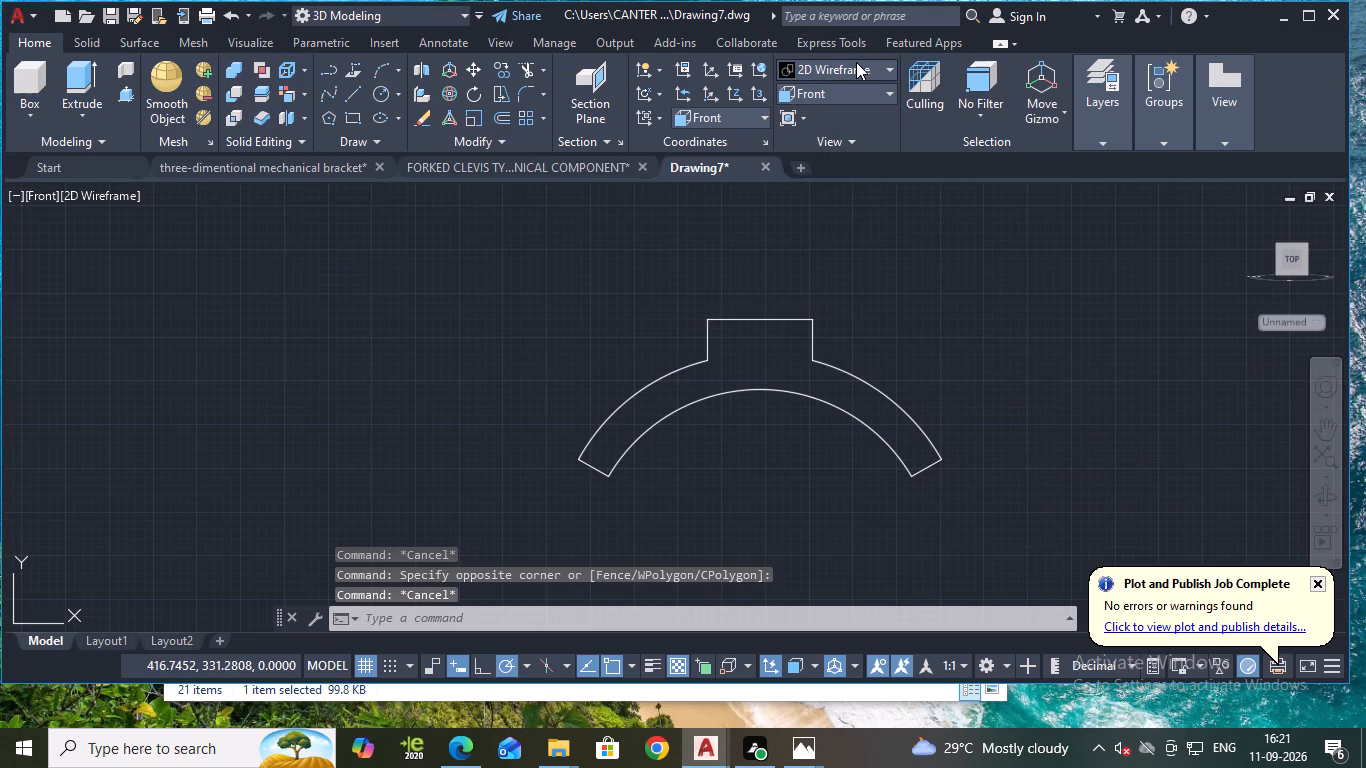
{"action": "left_click", "coordinate": [892, 70]}
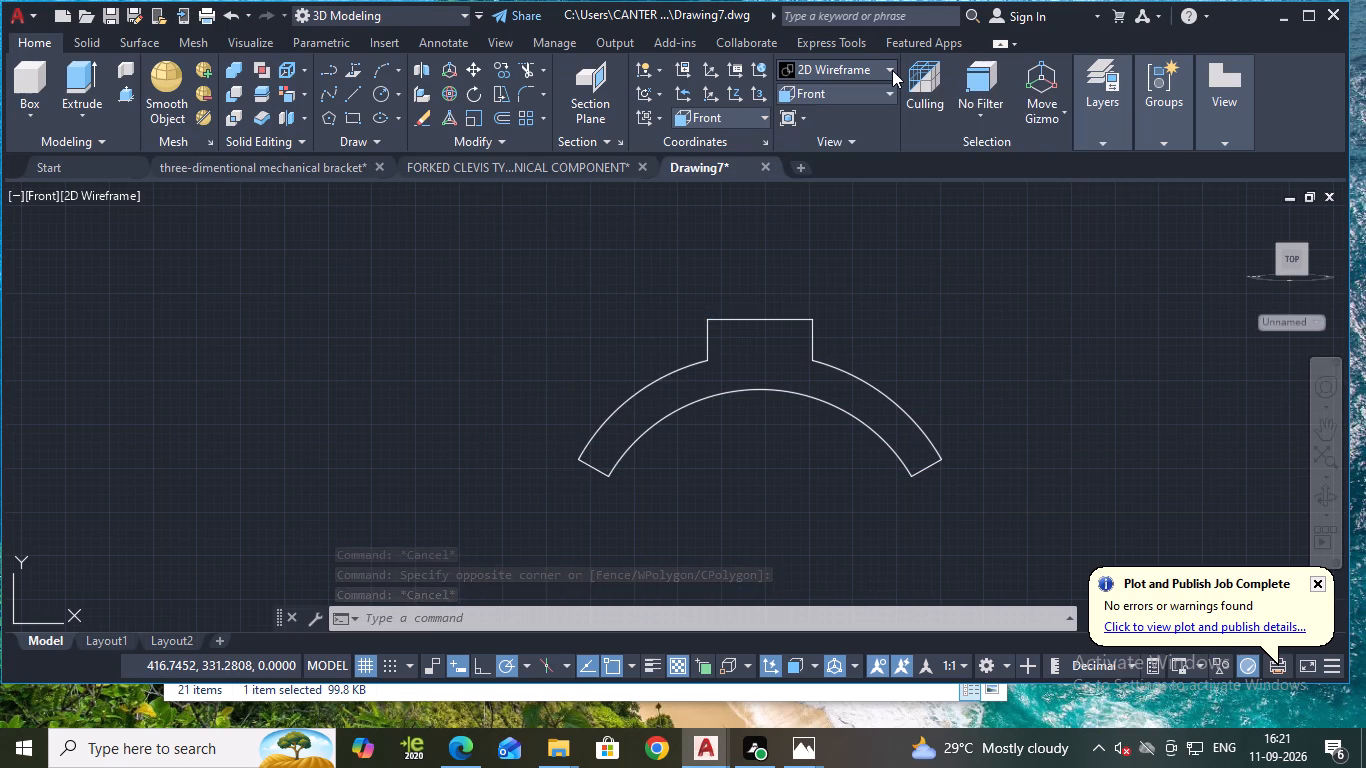
{"action": "left_click", "coordinate": [890, 70]}
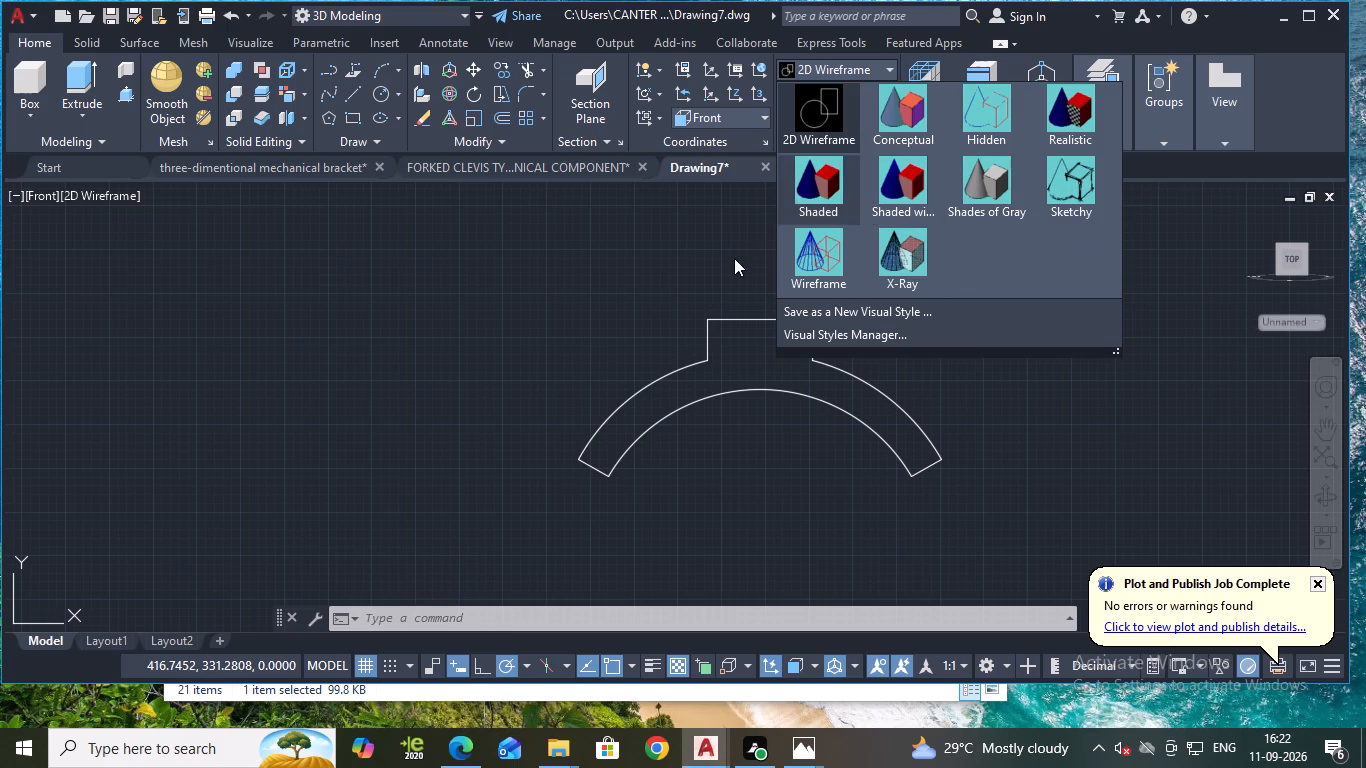
{"action": "left_click", "coordinate": [734, 258]}
{"action": "left_click", "coordinate": [858, 94]}
{"action": "left_click", "coordinate": [871, 237]}
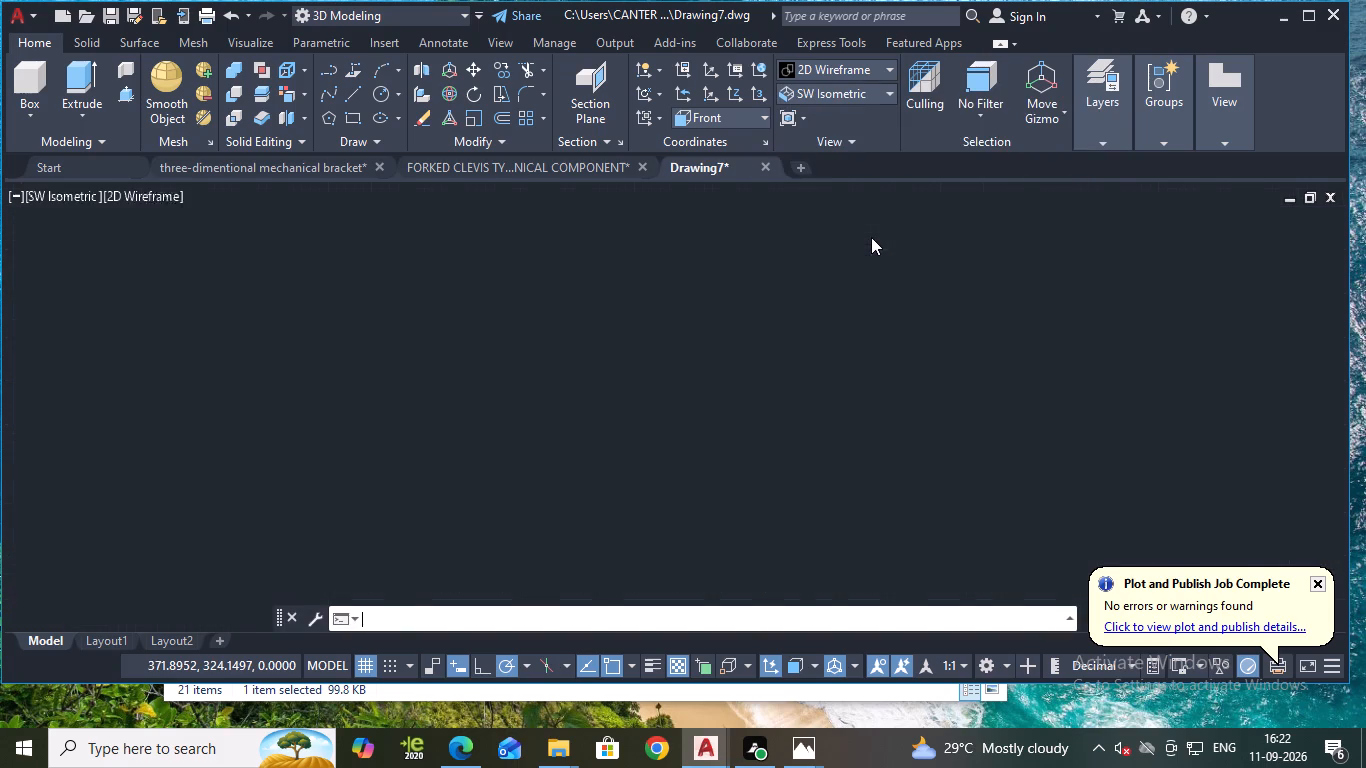
Presspull the closed arc-band-and-stem profile to an extrusion height of 50.
{"action": "scroll", "coordinate": [899, 320], "scroll_direction": "down", "scroll_amount": 1}
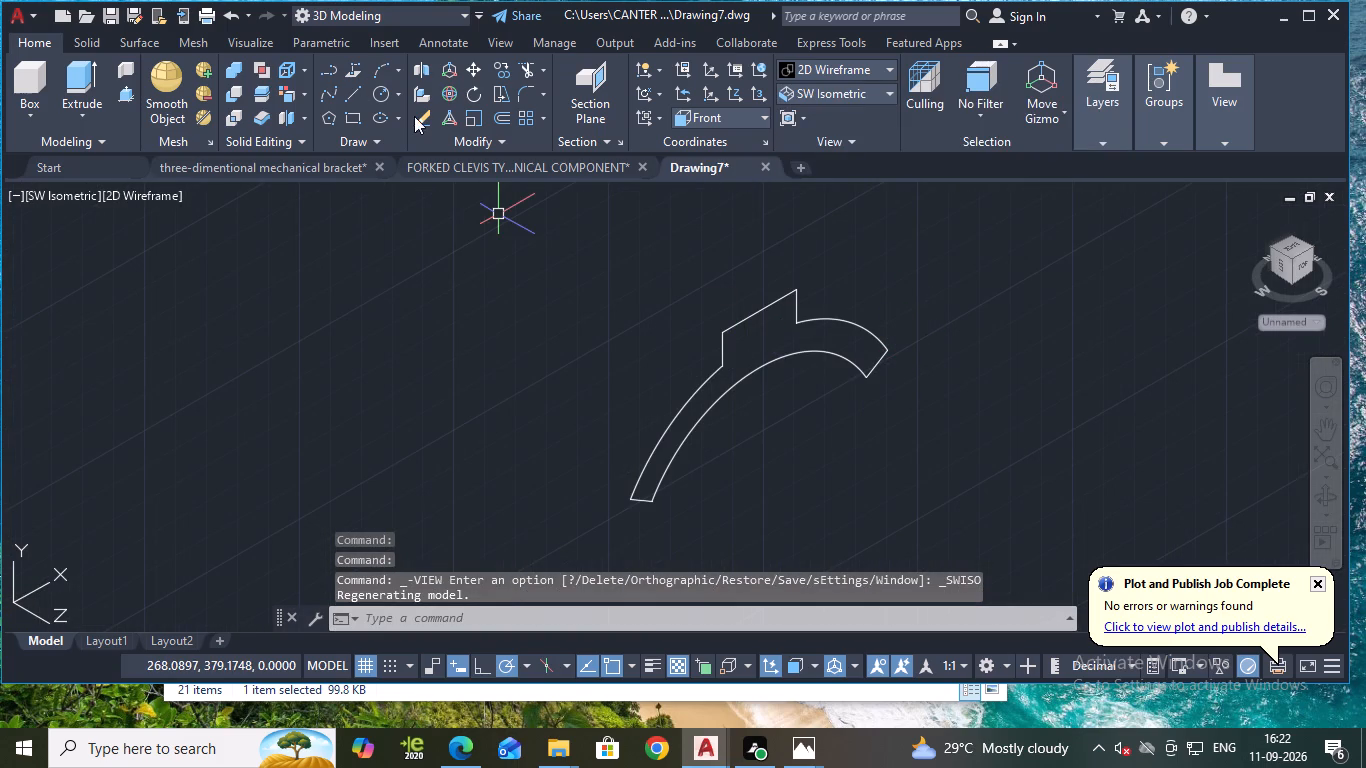
{"action": "left_click", "coordinate": [120, 87]}
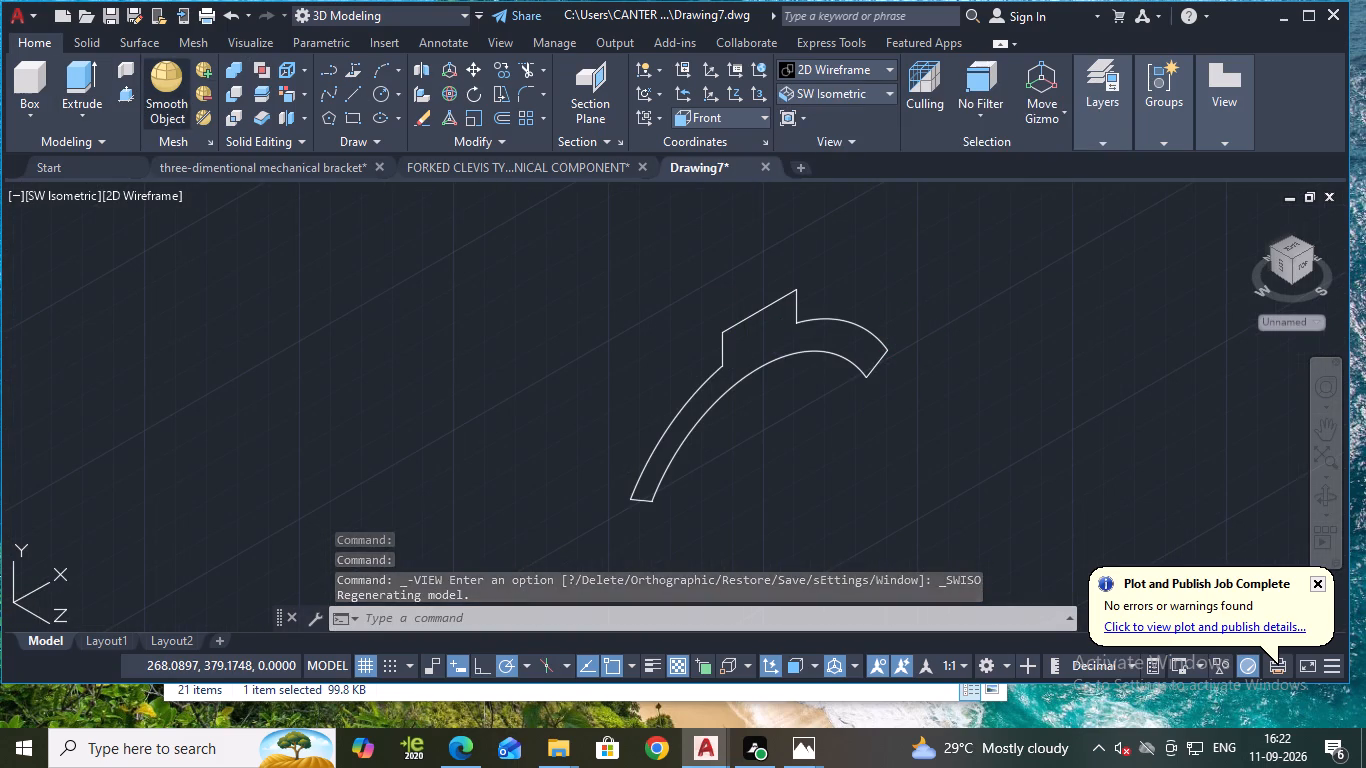
{"action": "left_click", "coordinate": [783, 341]}
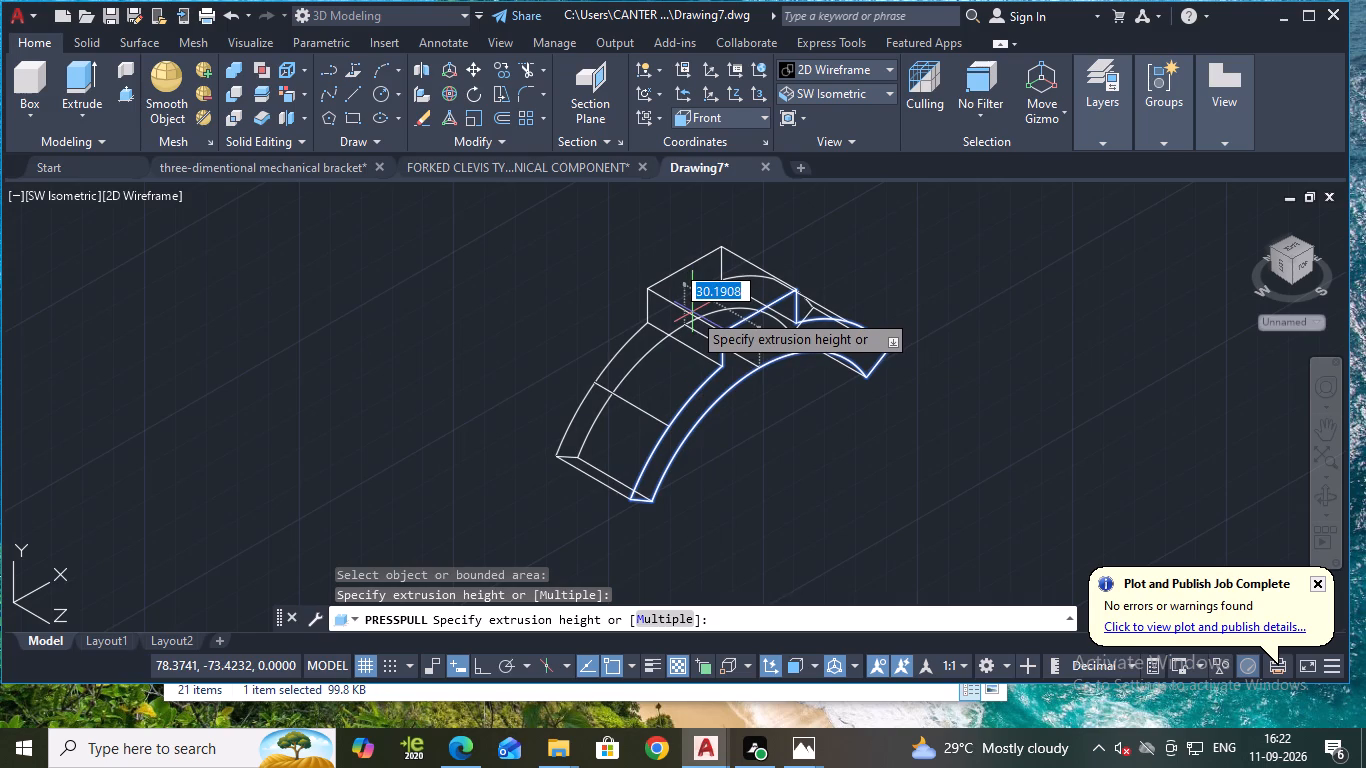
{"action": "type", "text": "50"}
{"action": "key", "text": "Return"}
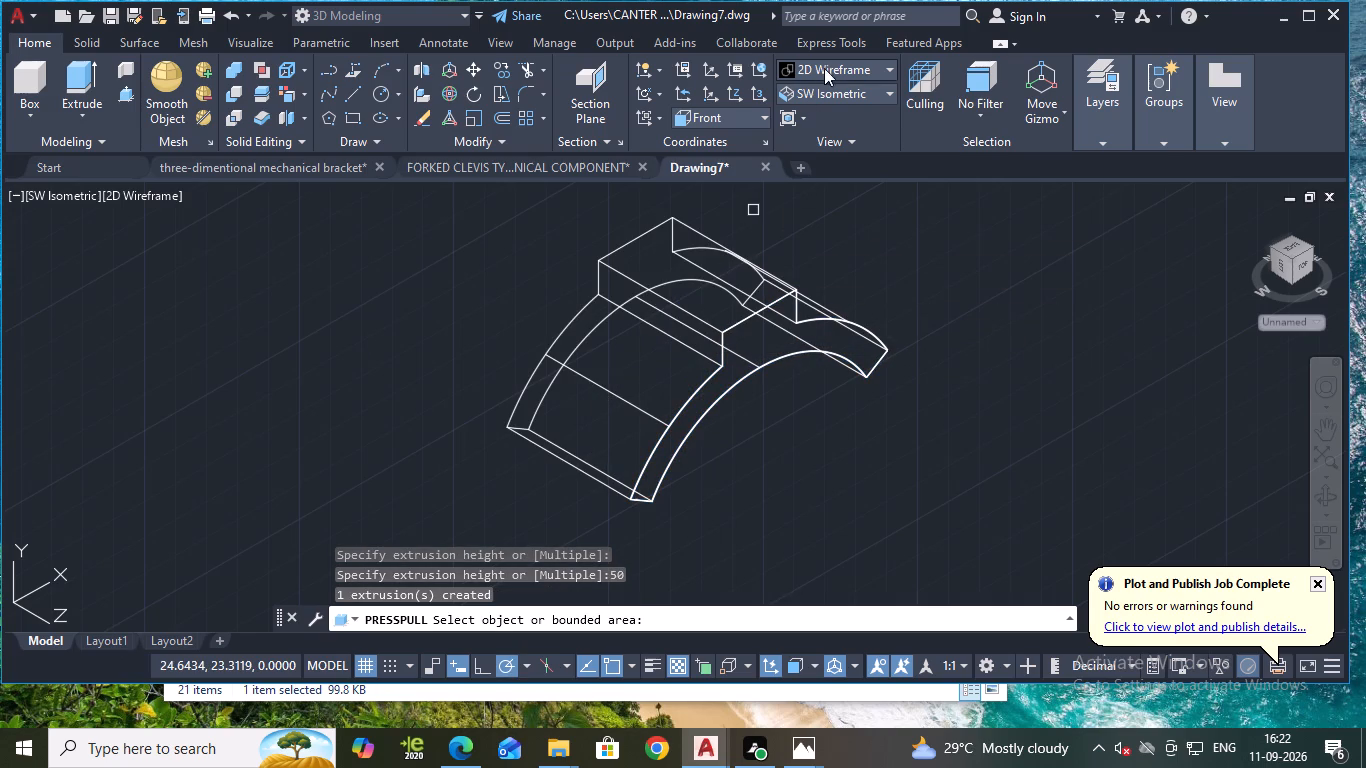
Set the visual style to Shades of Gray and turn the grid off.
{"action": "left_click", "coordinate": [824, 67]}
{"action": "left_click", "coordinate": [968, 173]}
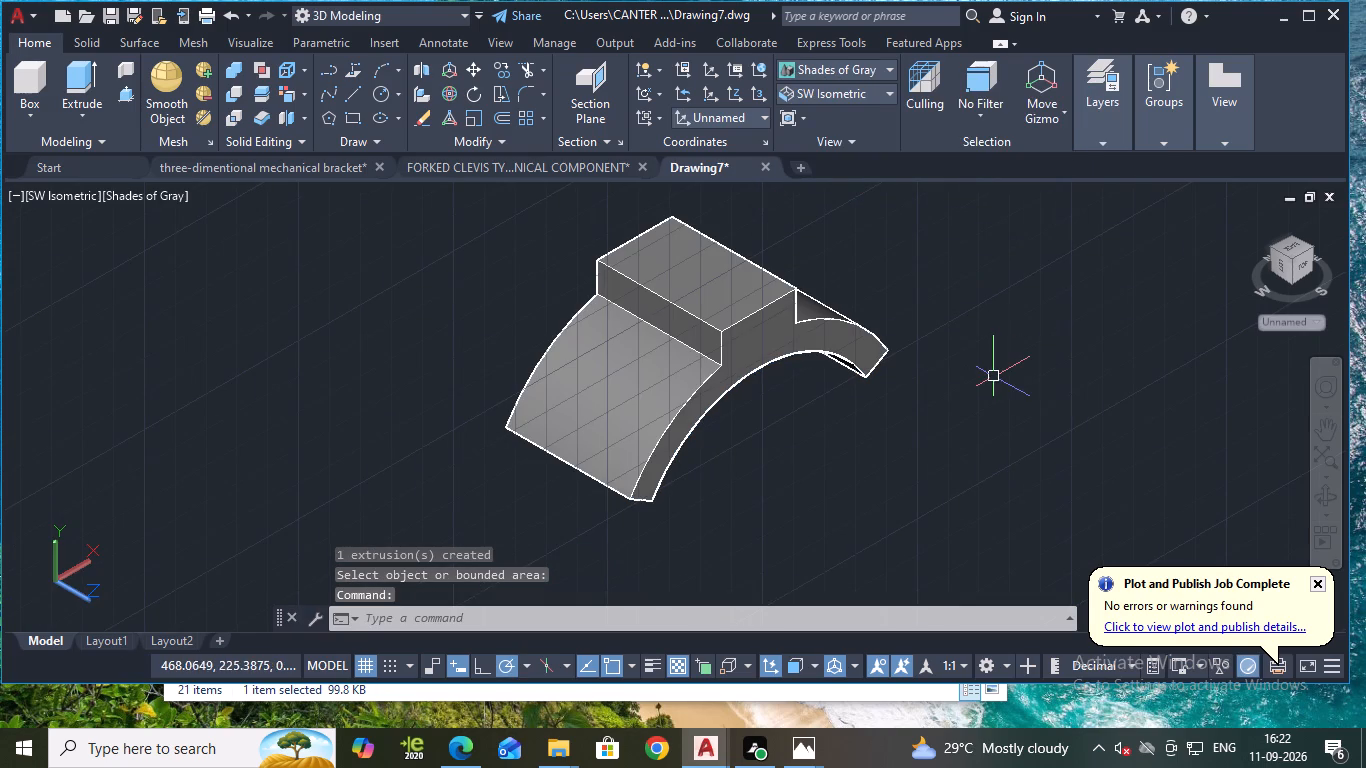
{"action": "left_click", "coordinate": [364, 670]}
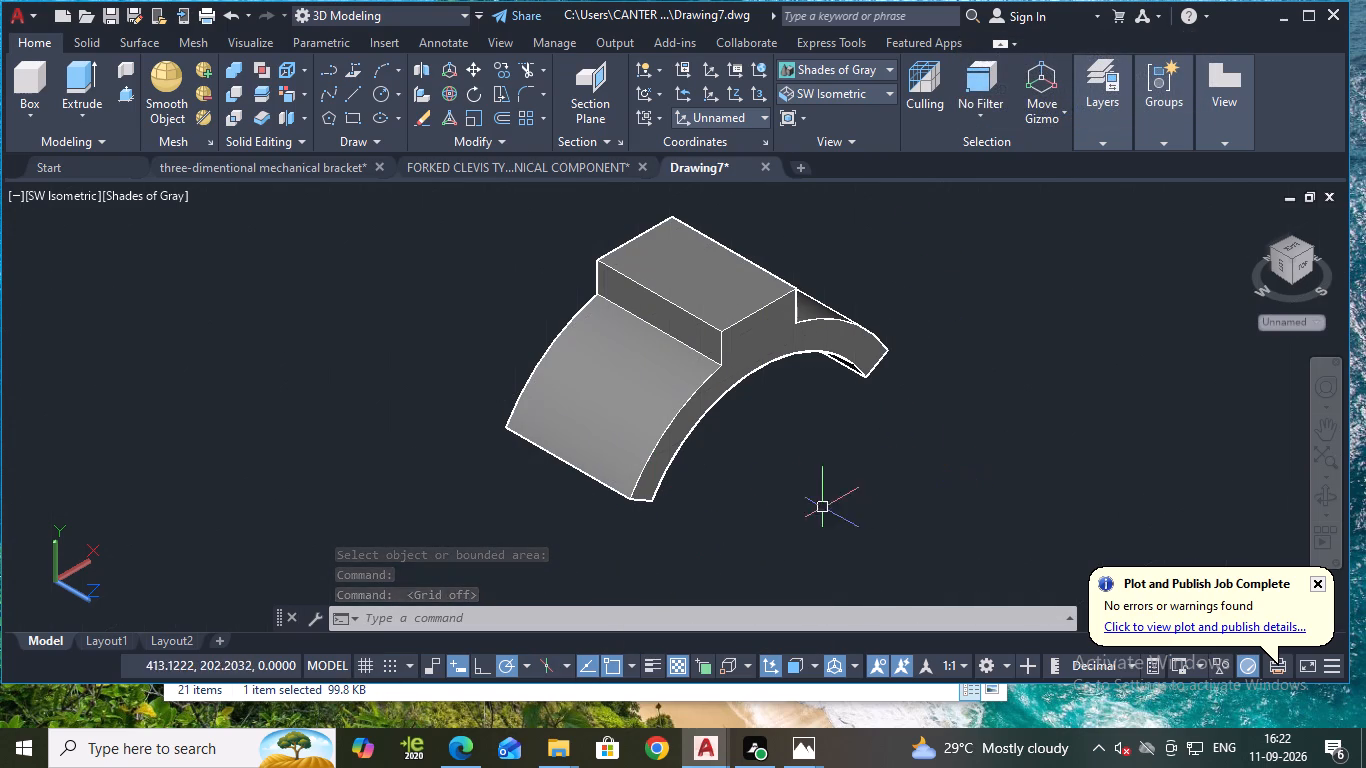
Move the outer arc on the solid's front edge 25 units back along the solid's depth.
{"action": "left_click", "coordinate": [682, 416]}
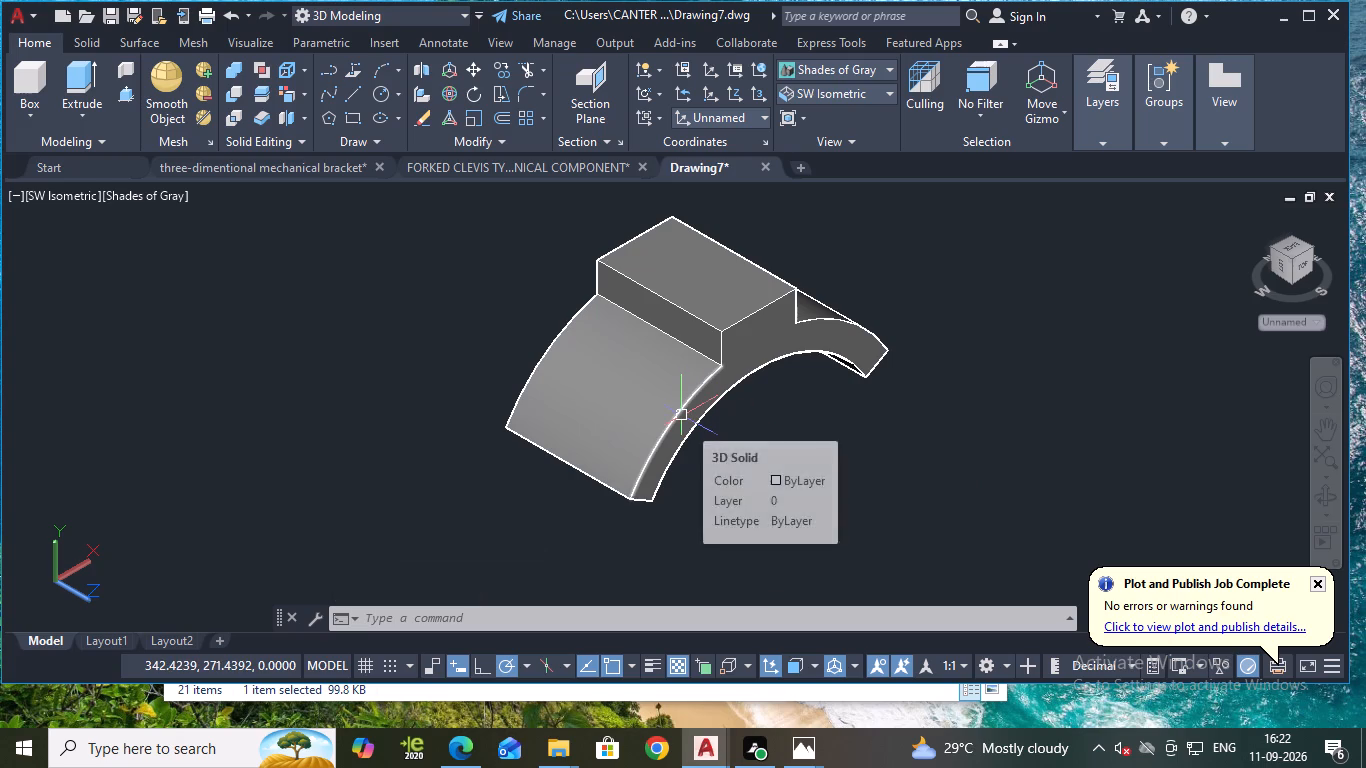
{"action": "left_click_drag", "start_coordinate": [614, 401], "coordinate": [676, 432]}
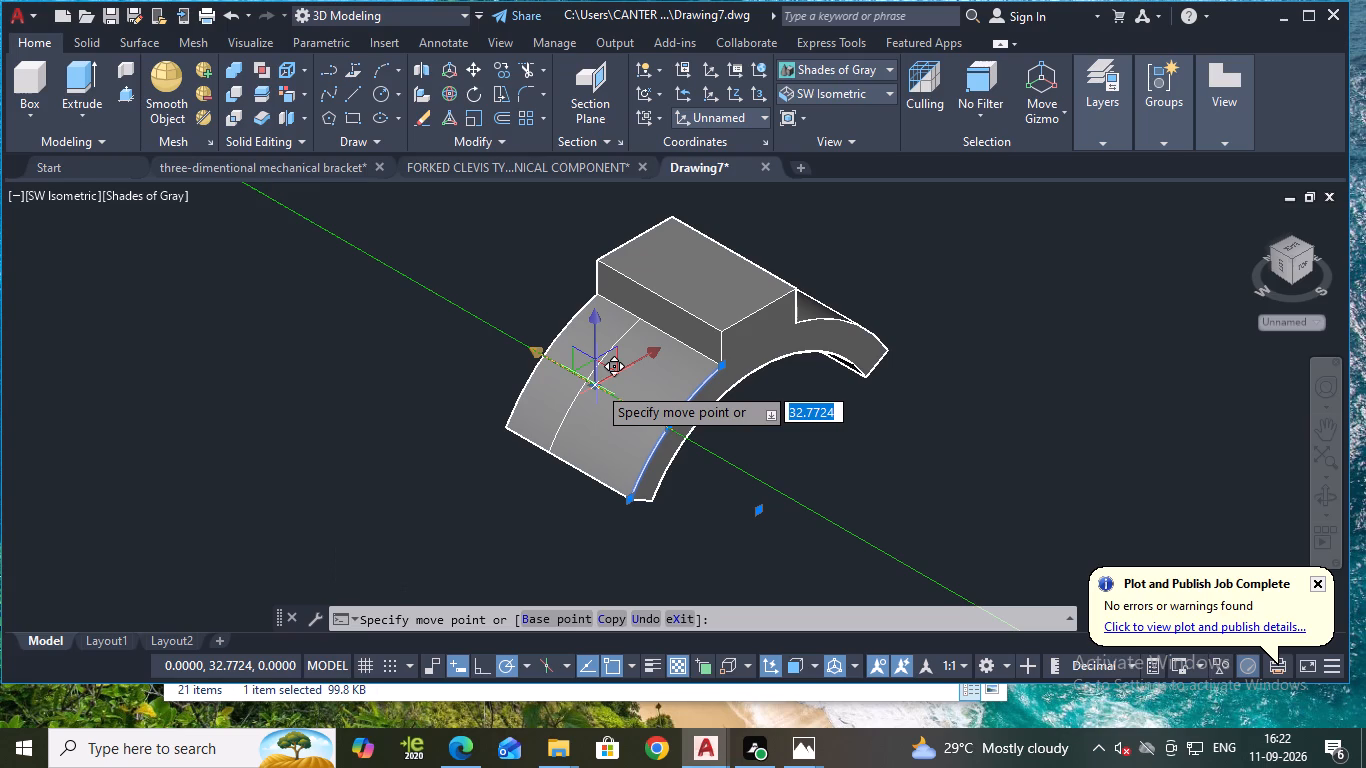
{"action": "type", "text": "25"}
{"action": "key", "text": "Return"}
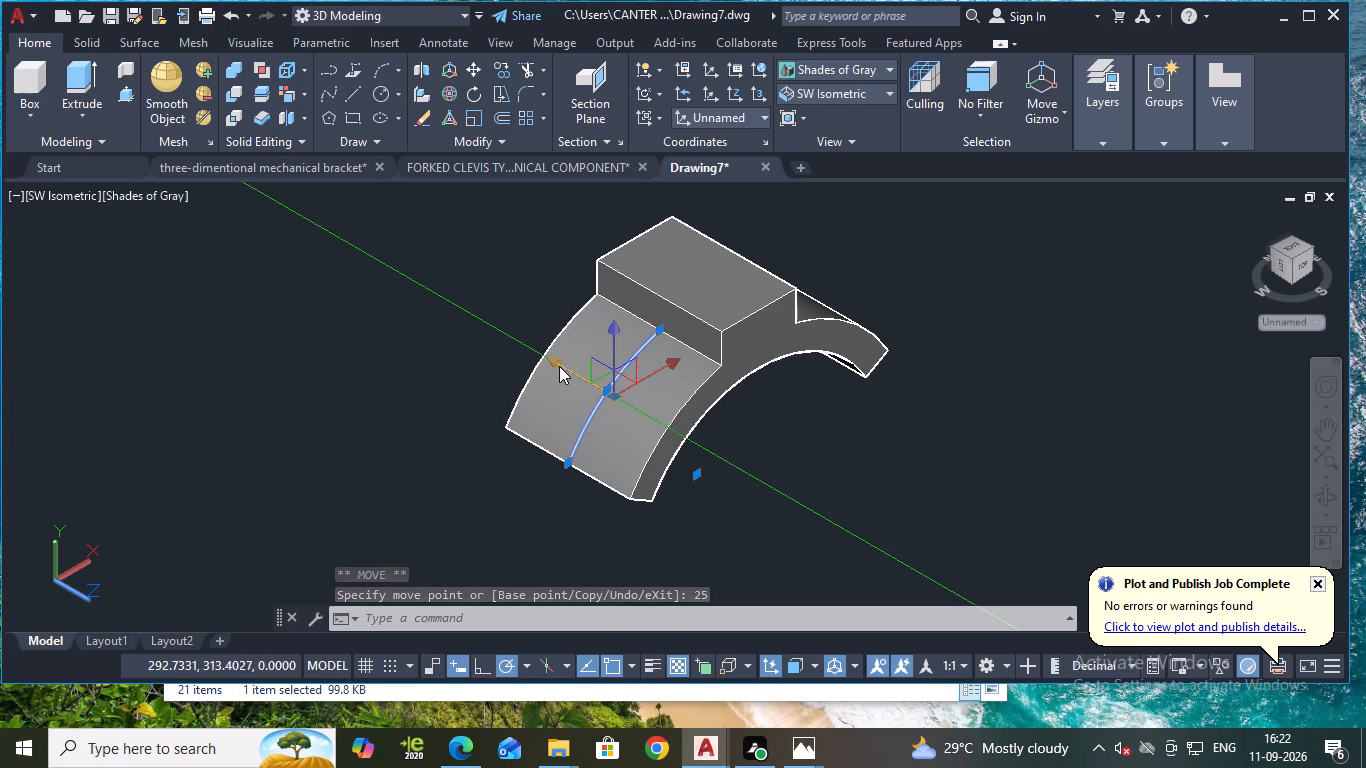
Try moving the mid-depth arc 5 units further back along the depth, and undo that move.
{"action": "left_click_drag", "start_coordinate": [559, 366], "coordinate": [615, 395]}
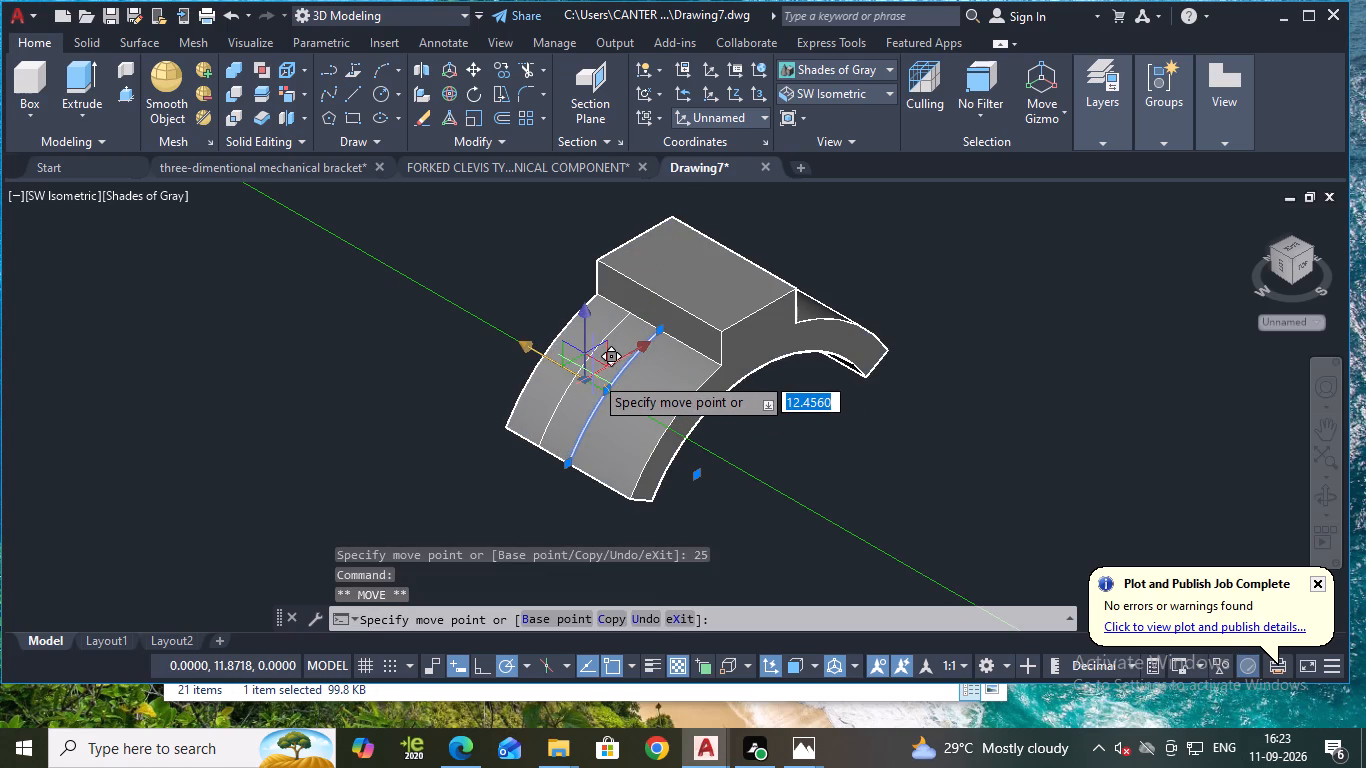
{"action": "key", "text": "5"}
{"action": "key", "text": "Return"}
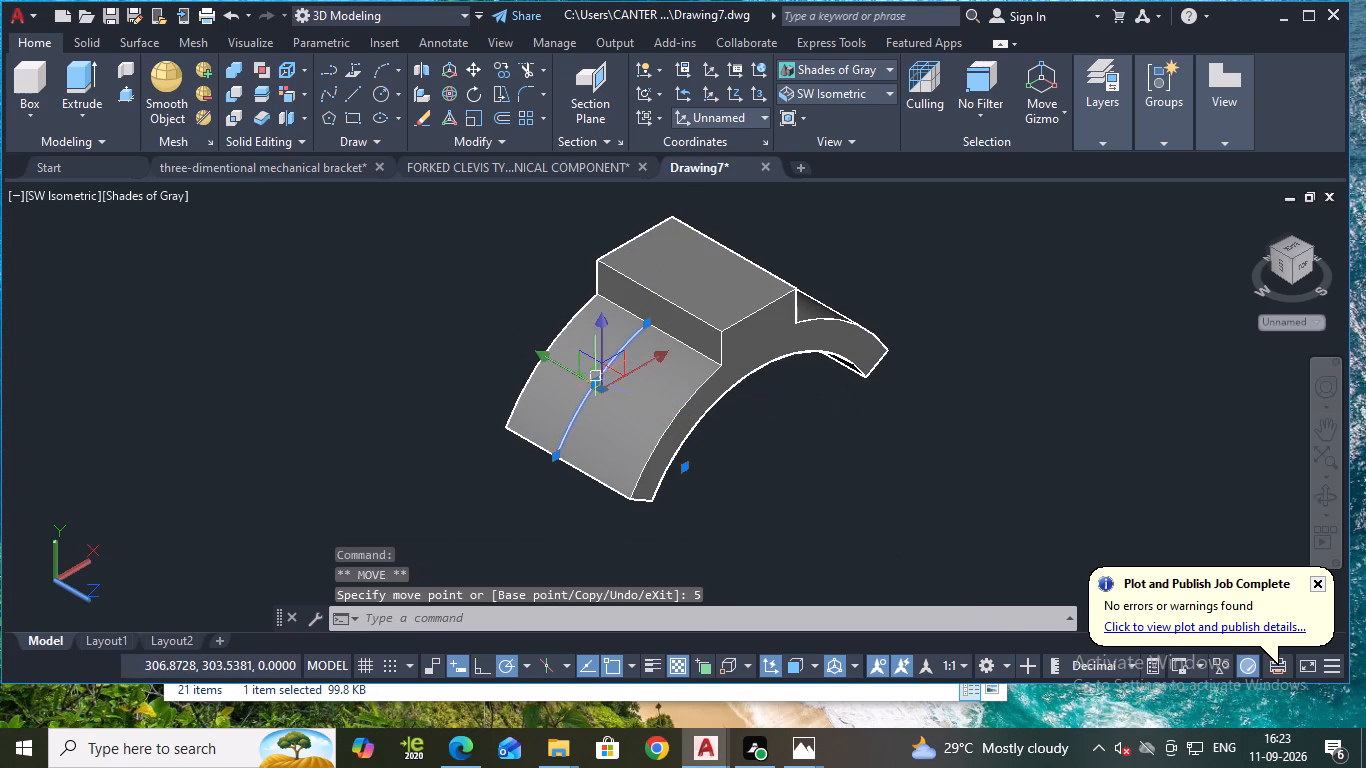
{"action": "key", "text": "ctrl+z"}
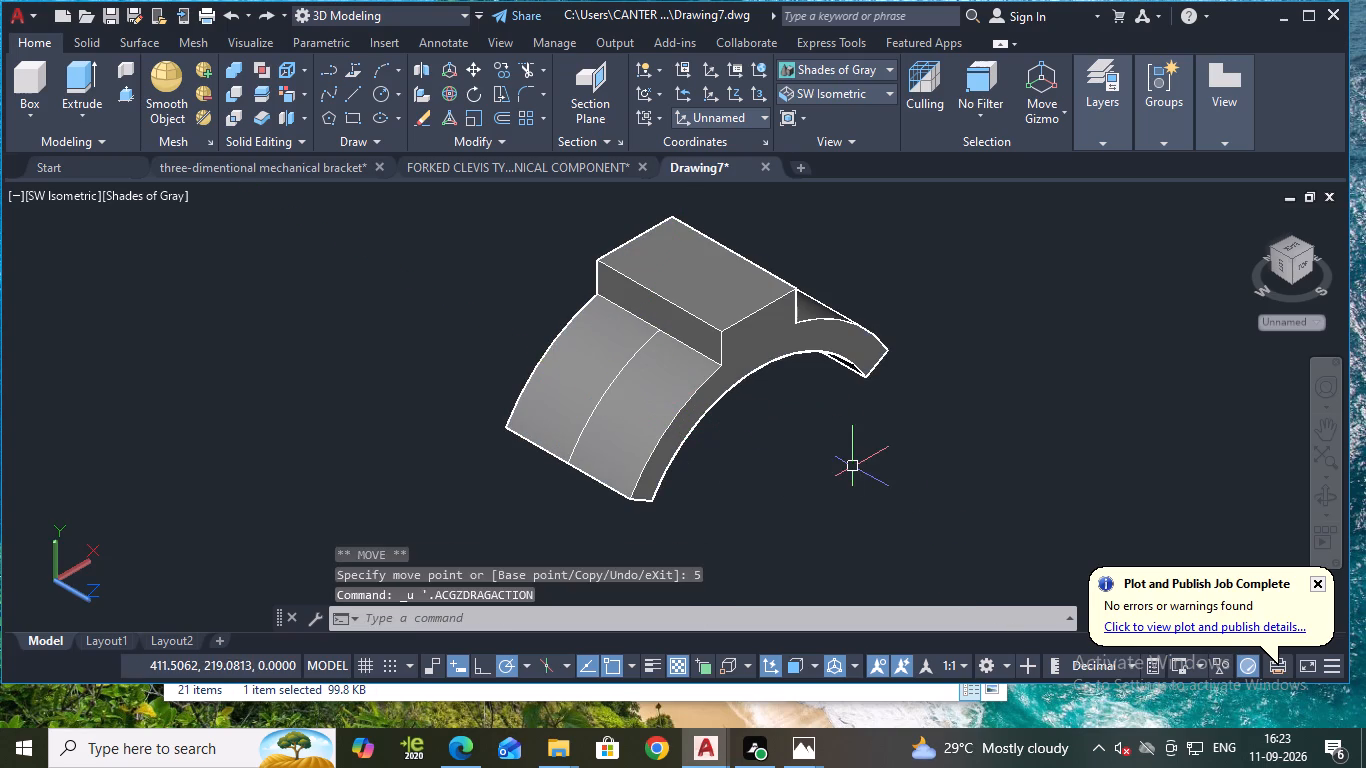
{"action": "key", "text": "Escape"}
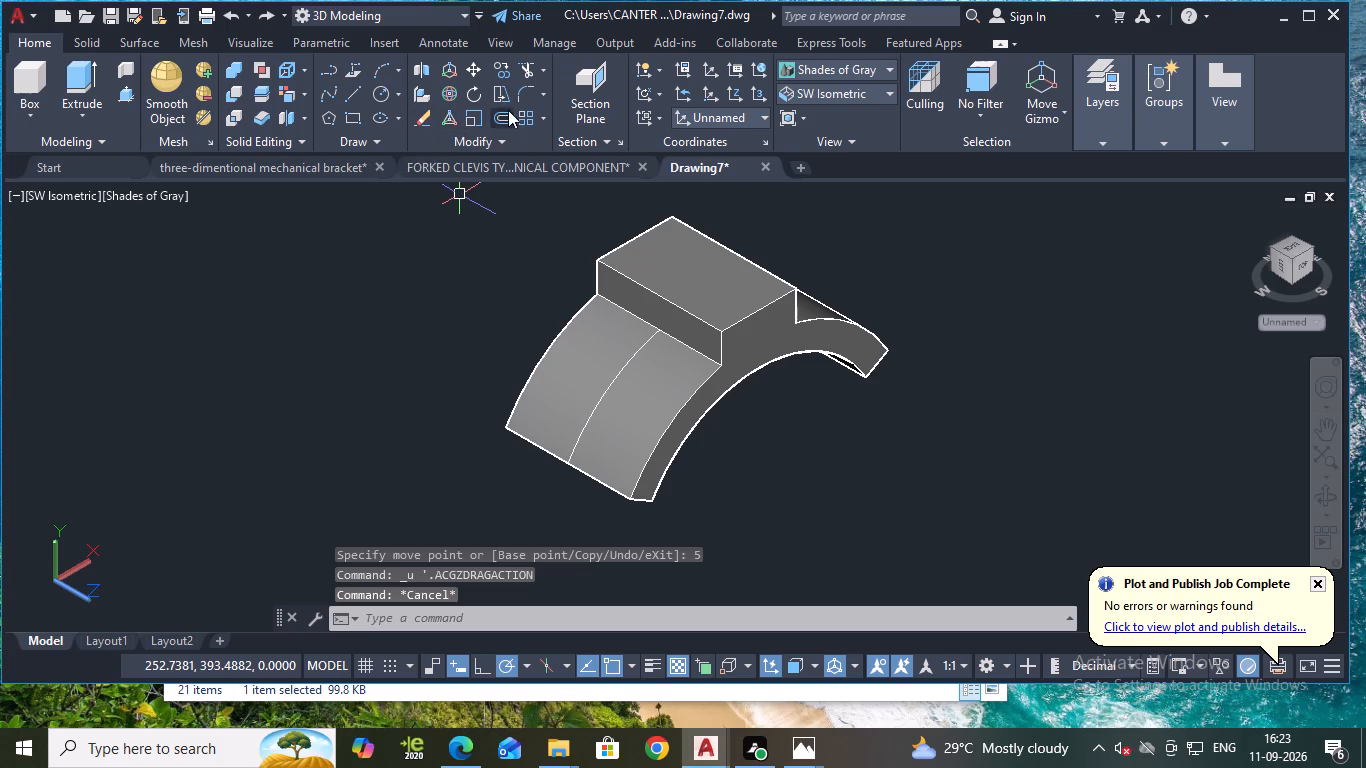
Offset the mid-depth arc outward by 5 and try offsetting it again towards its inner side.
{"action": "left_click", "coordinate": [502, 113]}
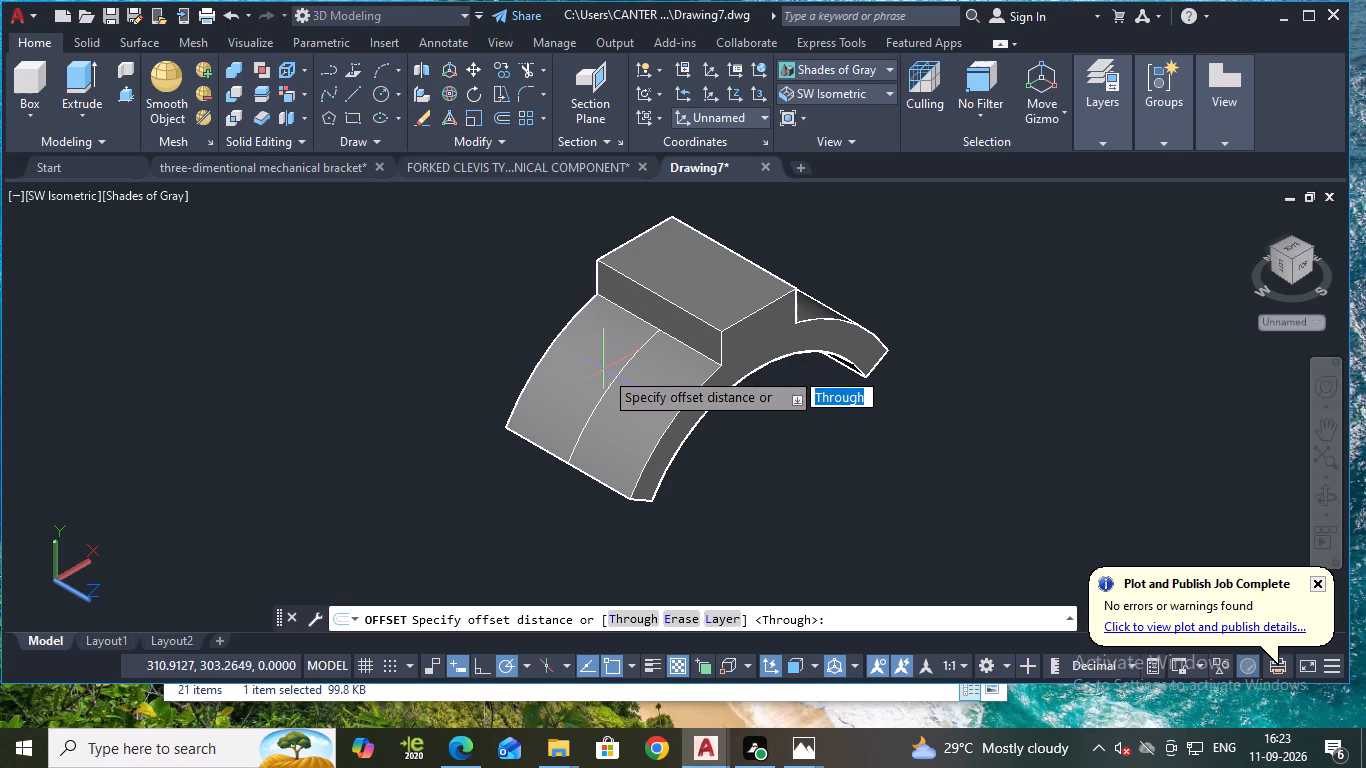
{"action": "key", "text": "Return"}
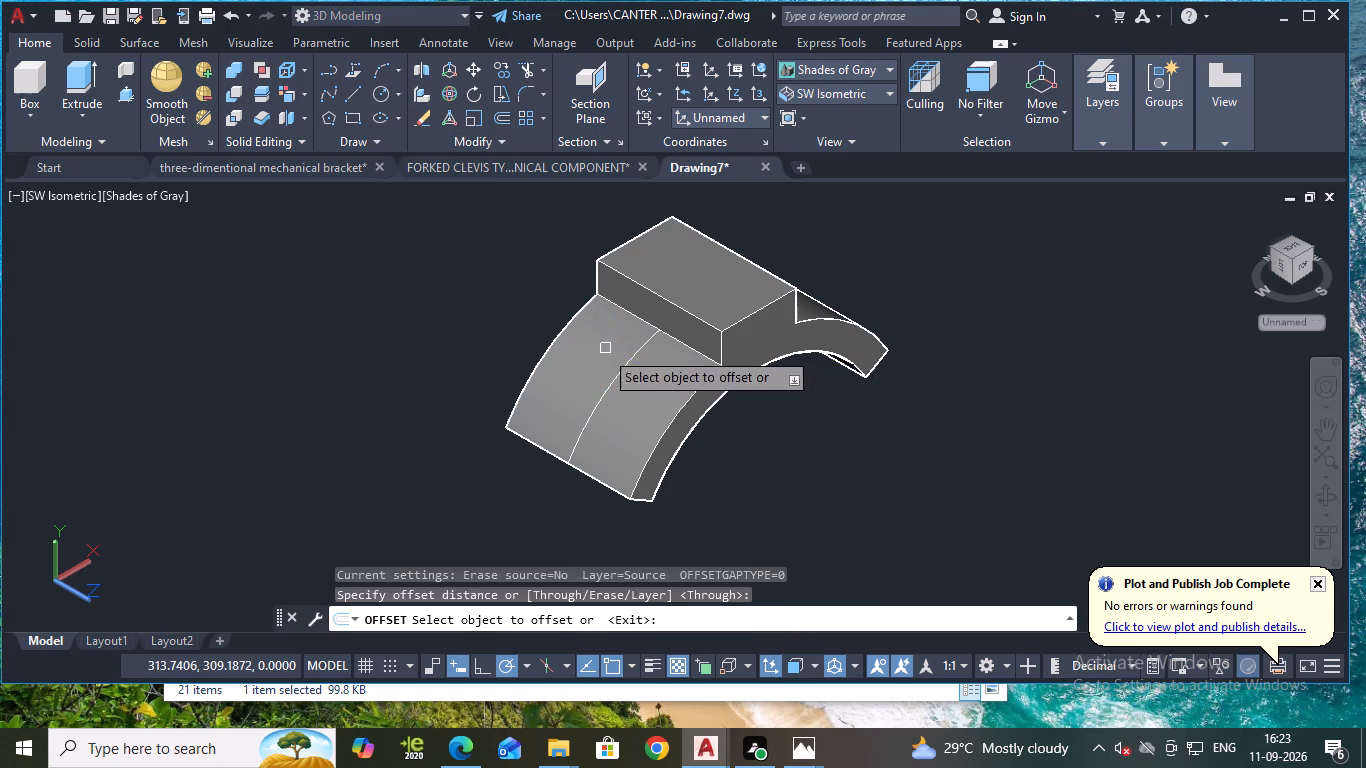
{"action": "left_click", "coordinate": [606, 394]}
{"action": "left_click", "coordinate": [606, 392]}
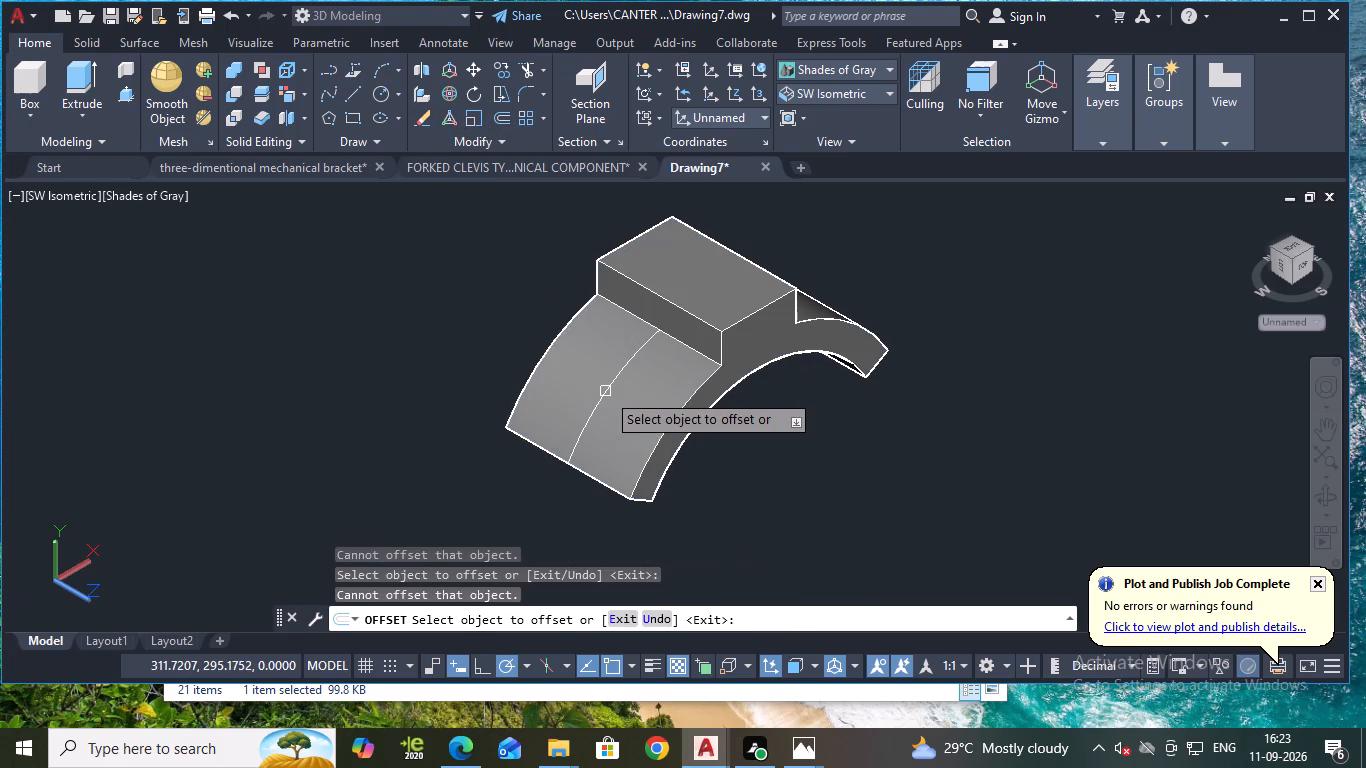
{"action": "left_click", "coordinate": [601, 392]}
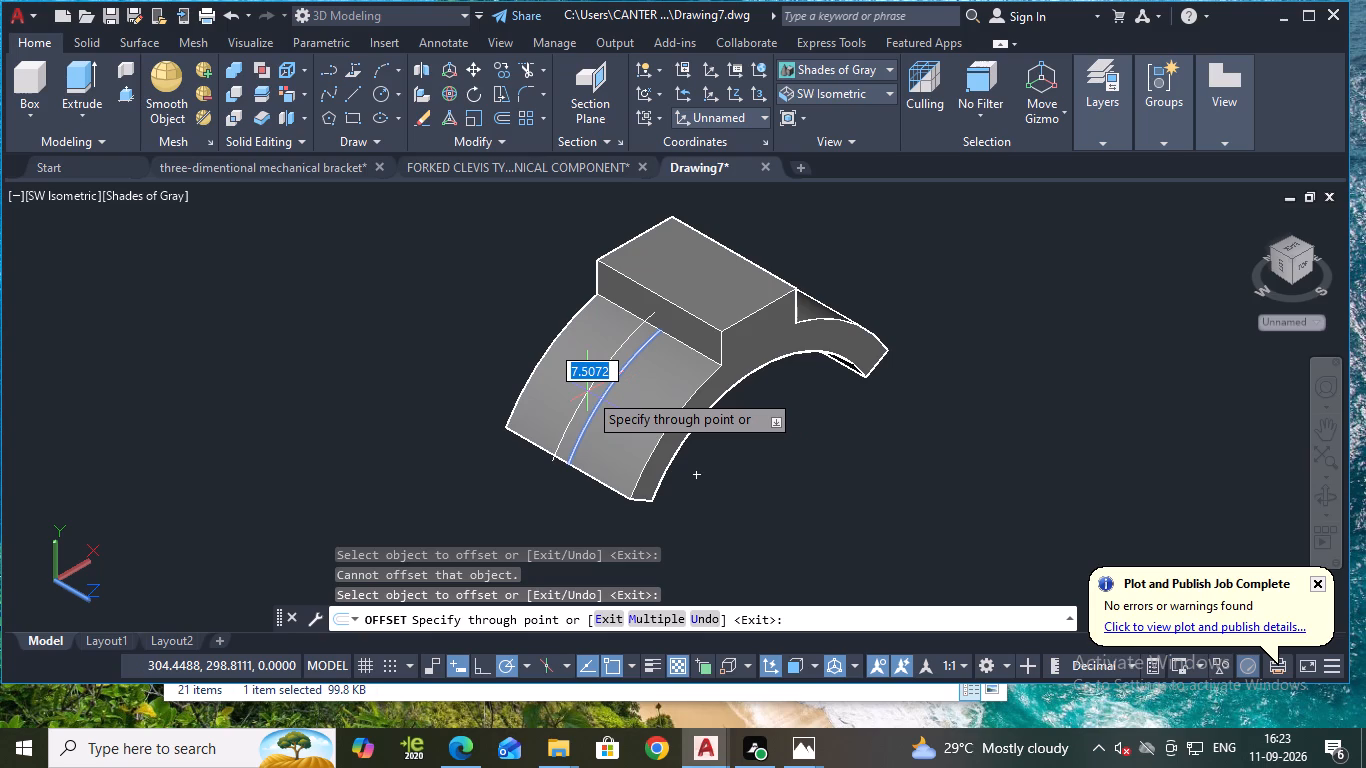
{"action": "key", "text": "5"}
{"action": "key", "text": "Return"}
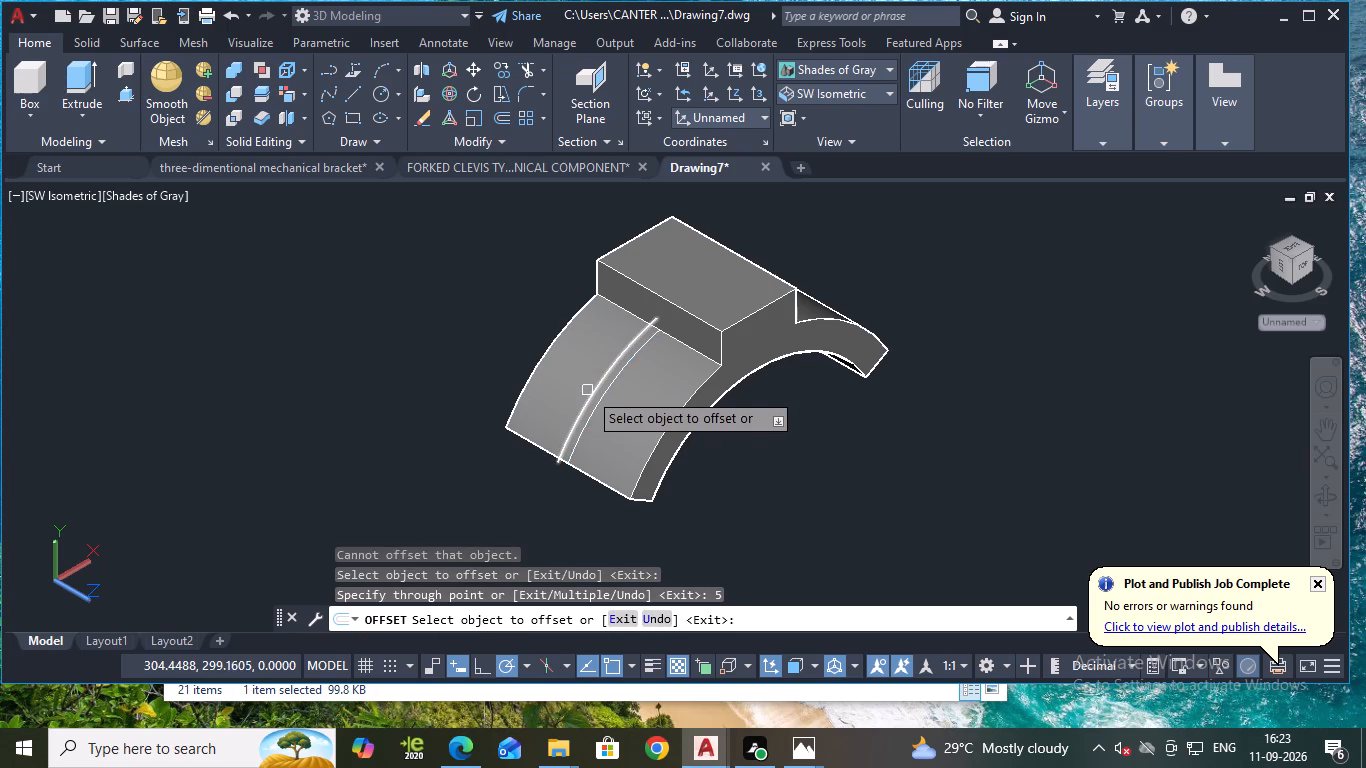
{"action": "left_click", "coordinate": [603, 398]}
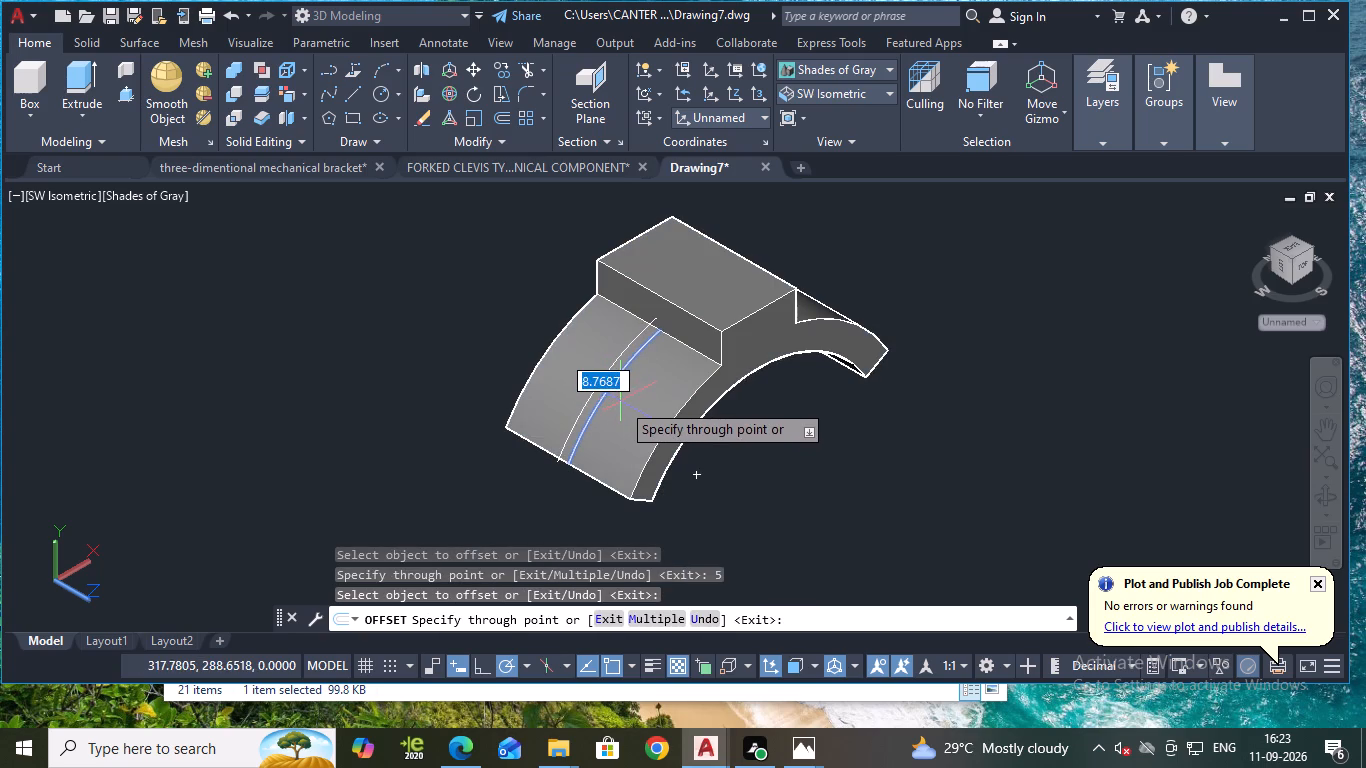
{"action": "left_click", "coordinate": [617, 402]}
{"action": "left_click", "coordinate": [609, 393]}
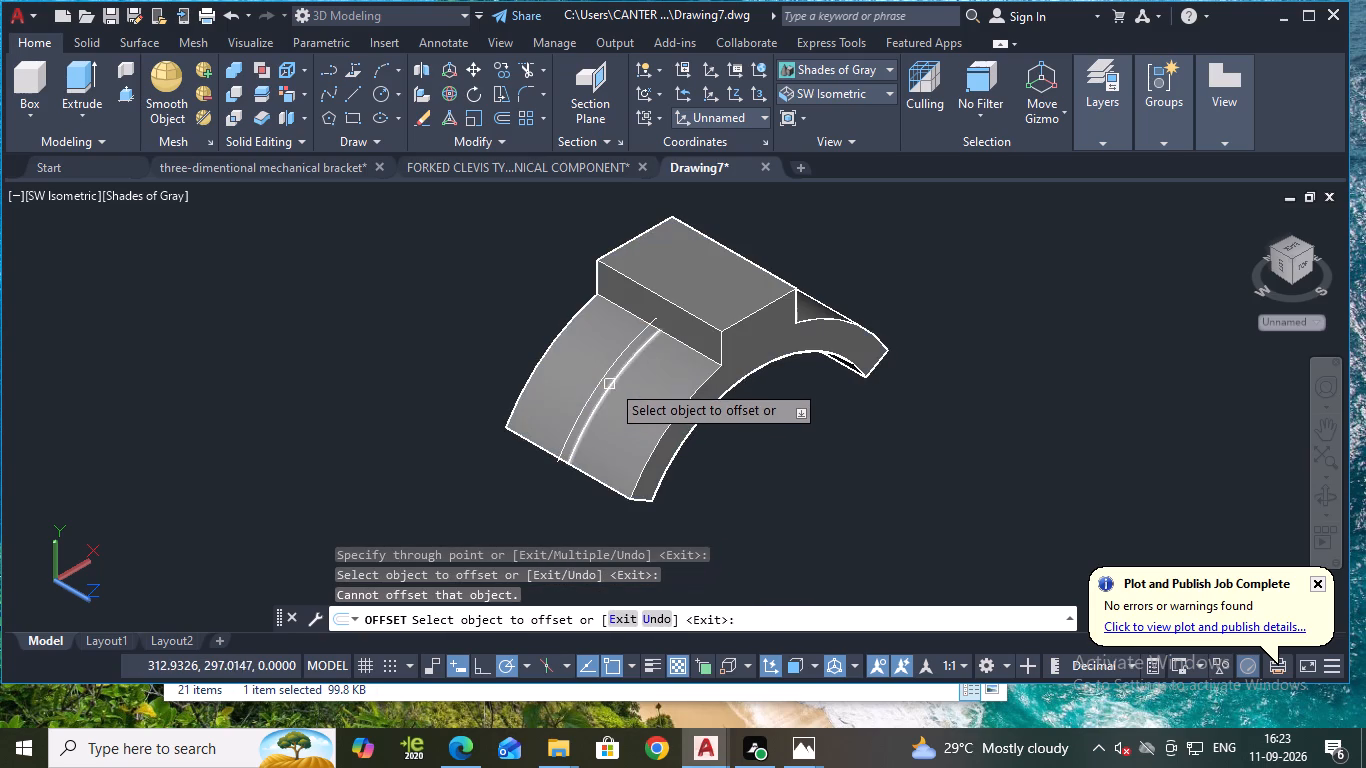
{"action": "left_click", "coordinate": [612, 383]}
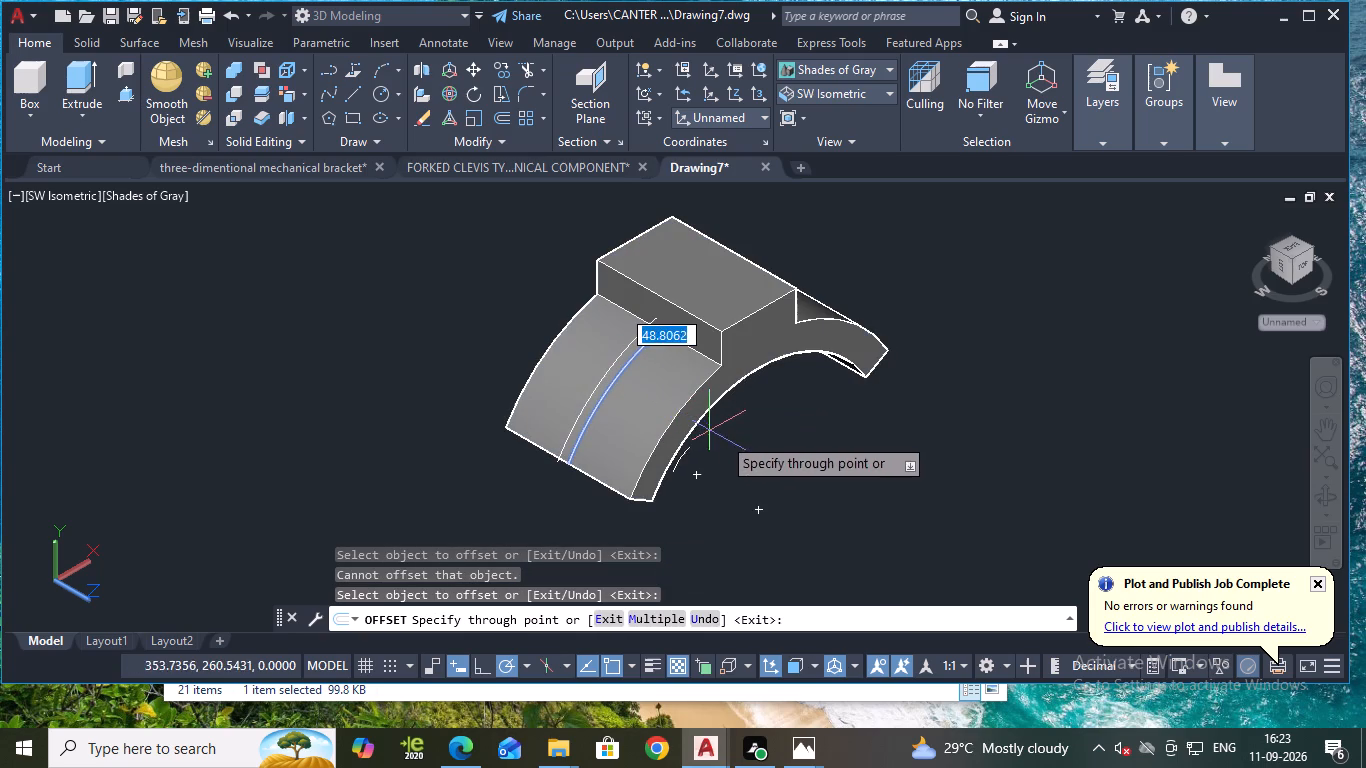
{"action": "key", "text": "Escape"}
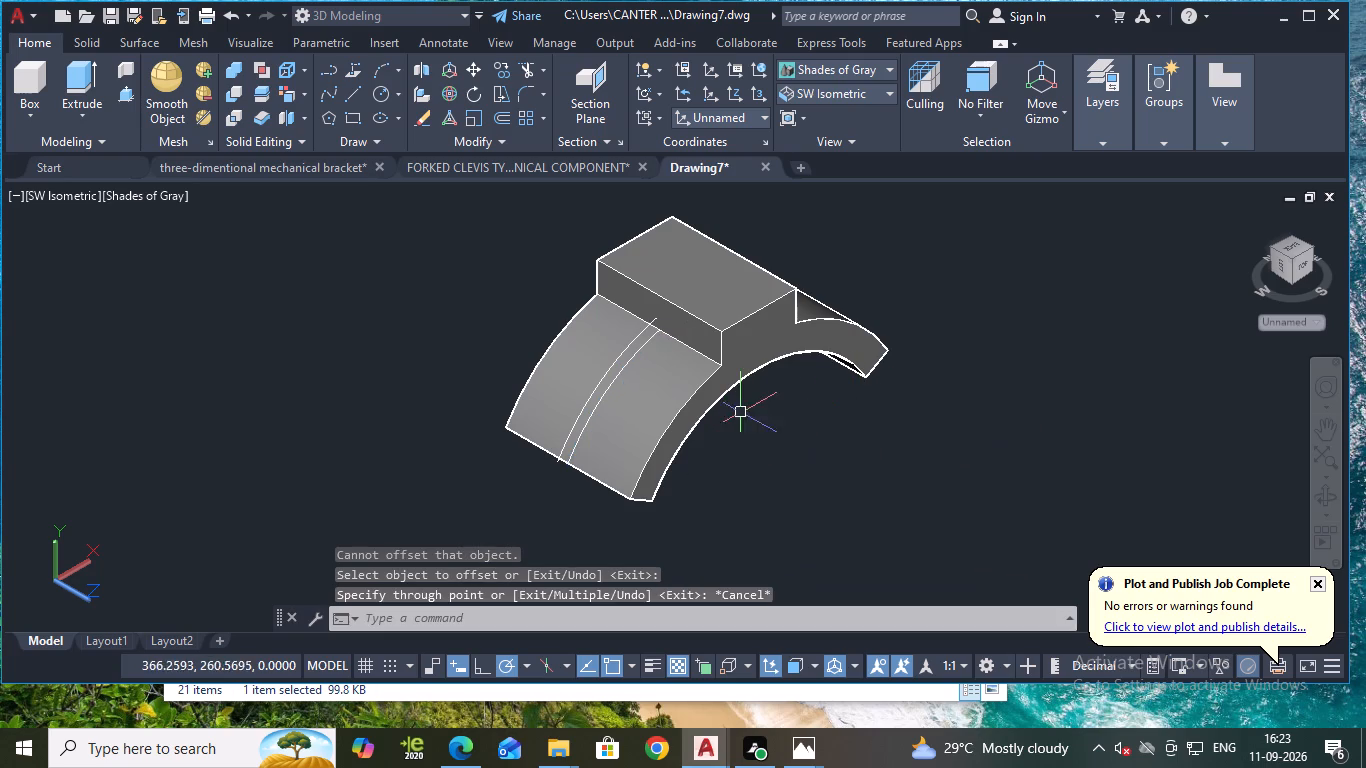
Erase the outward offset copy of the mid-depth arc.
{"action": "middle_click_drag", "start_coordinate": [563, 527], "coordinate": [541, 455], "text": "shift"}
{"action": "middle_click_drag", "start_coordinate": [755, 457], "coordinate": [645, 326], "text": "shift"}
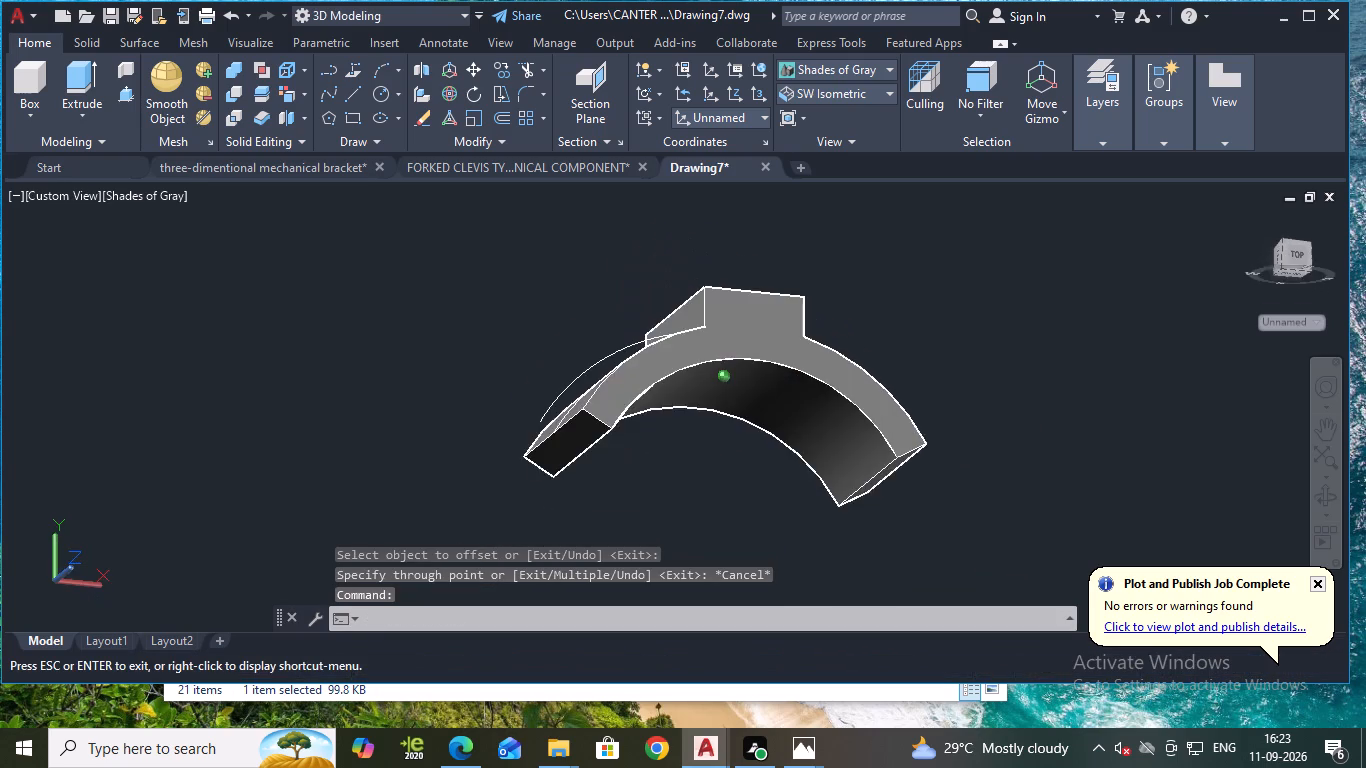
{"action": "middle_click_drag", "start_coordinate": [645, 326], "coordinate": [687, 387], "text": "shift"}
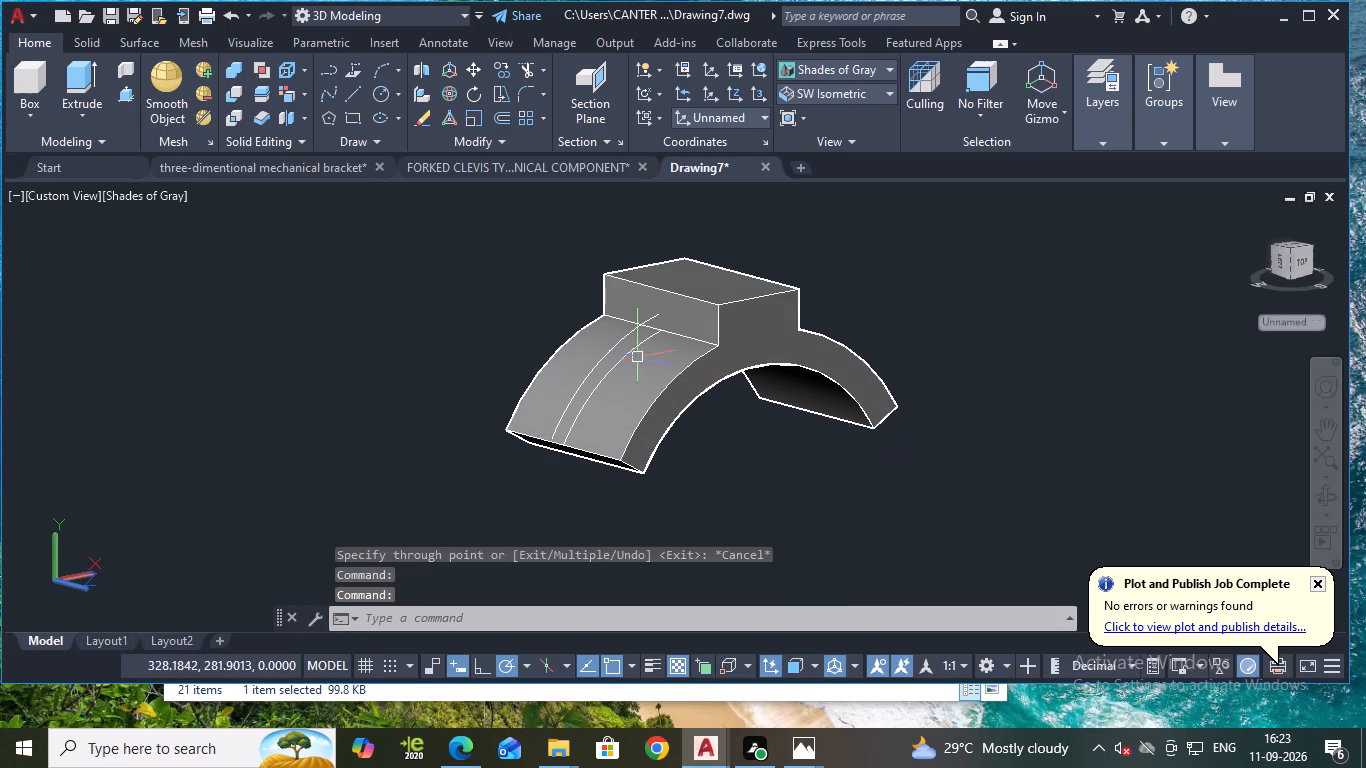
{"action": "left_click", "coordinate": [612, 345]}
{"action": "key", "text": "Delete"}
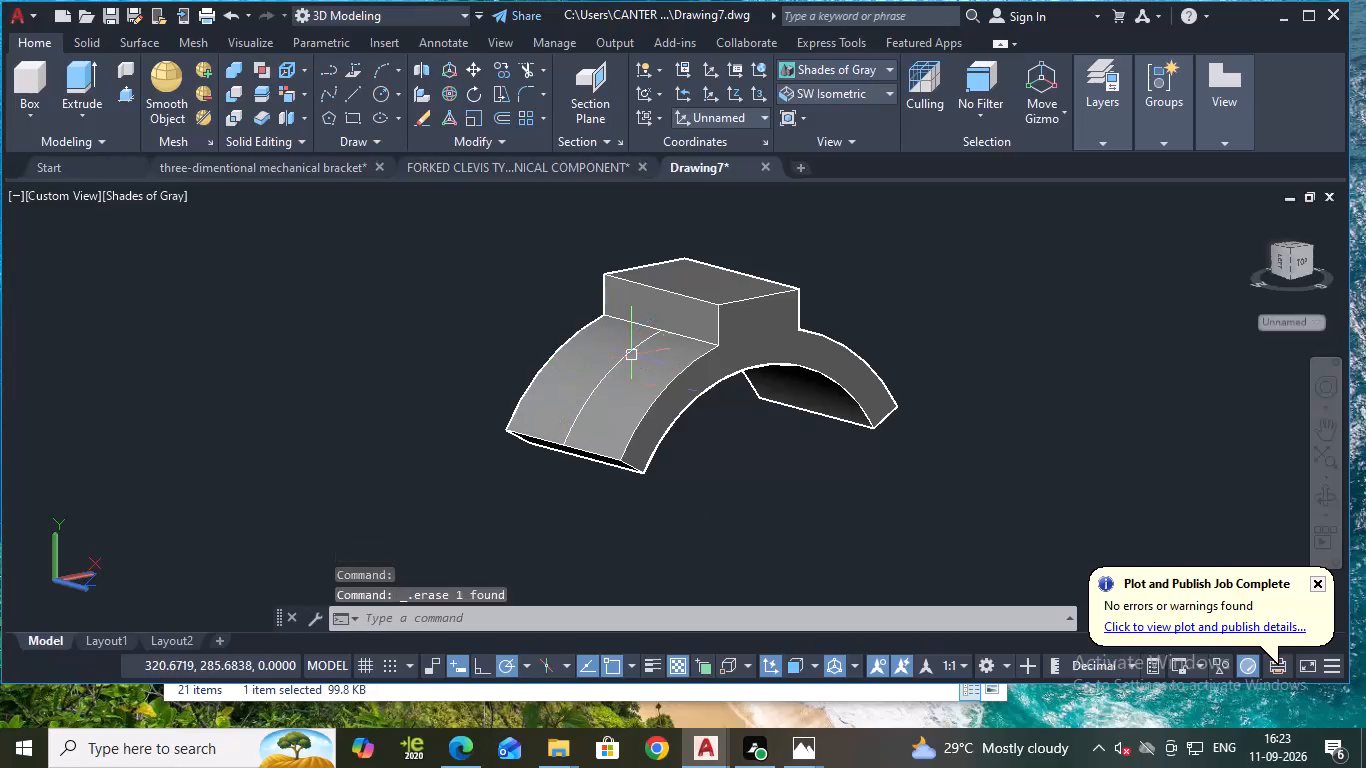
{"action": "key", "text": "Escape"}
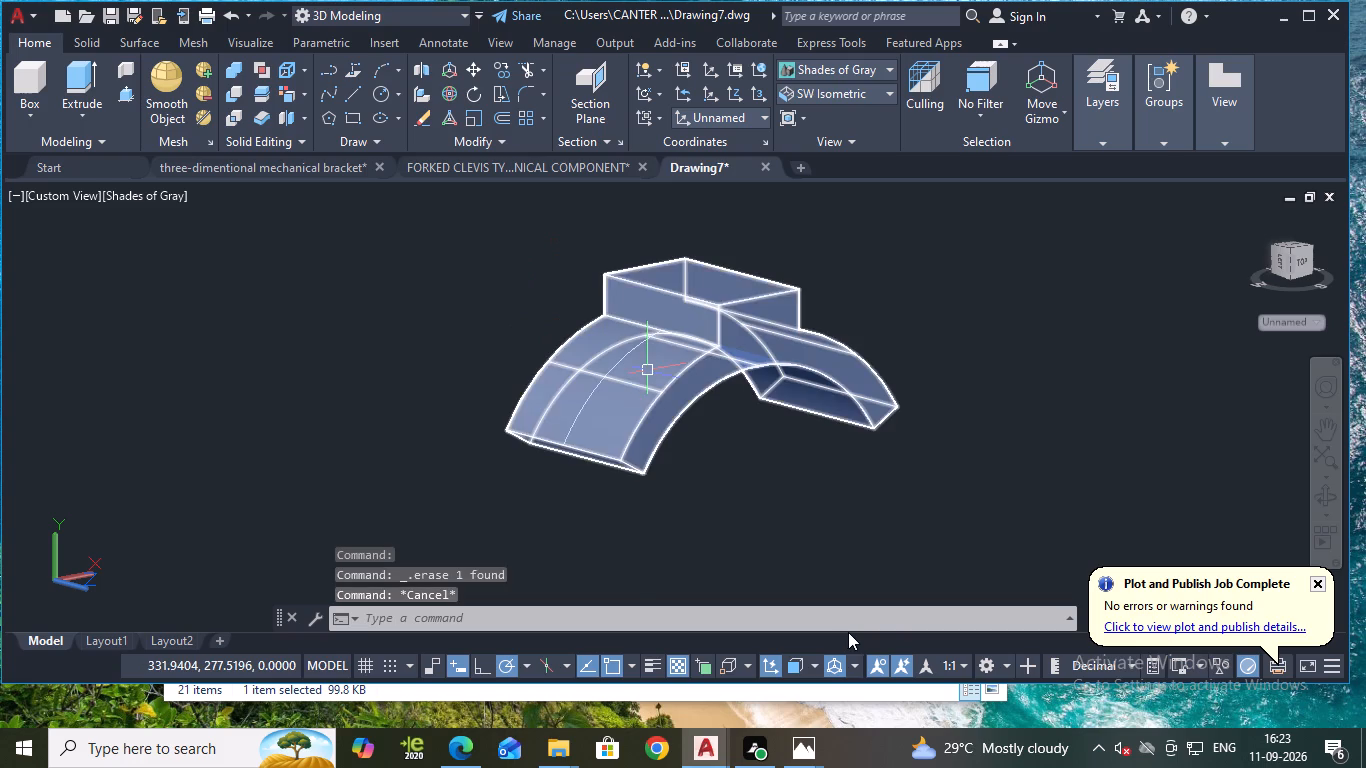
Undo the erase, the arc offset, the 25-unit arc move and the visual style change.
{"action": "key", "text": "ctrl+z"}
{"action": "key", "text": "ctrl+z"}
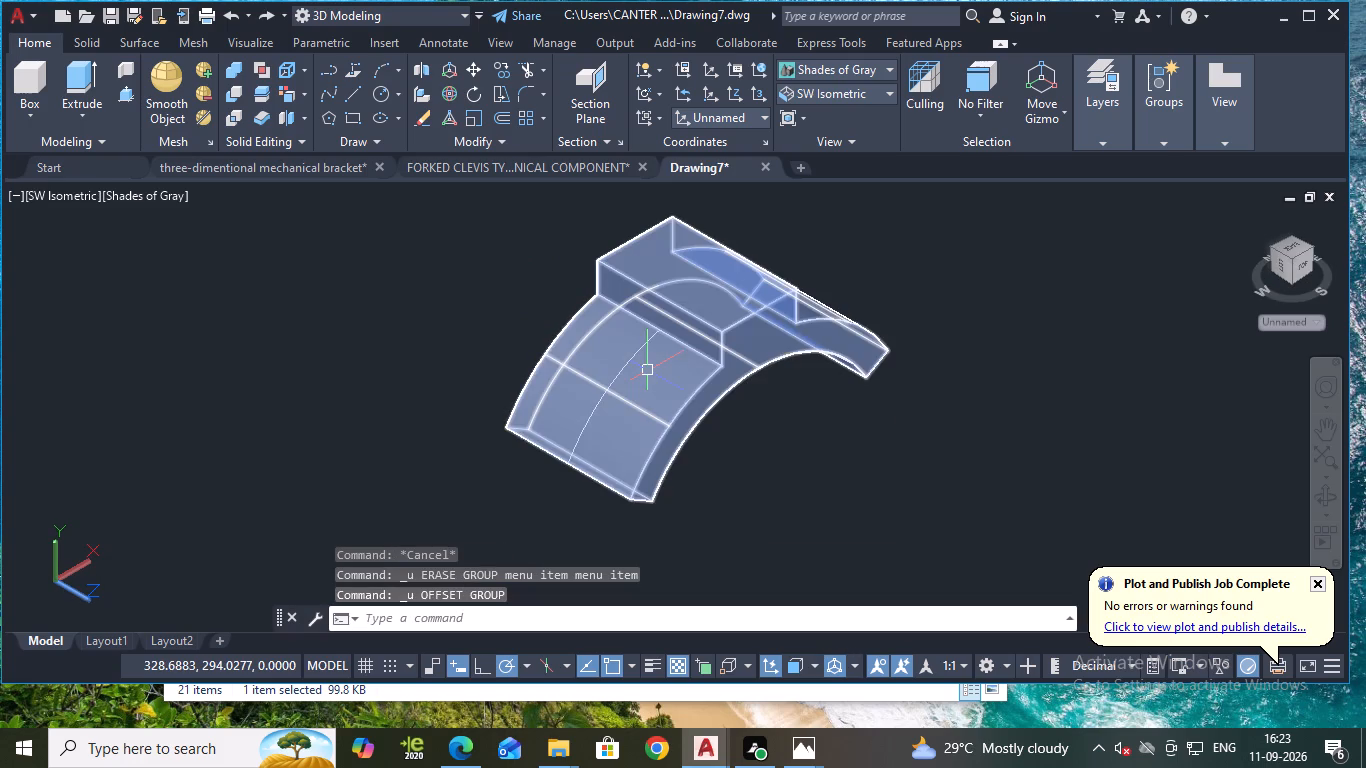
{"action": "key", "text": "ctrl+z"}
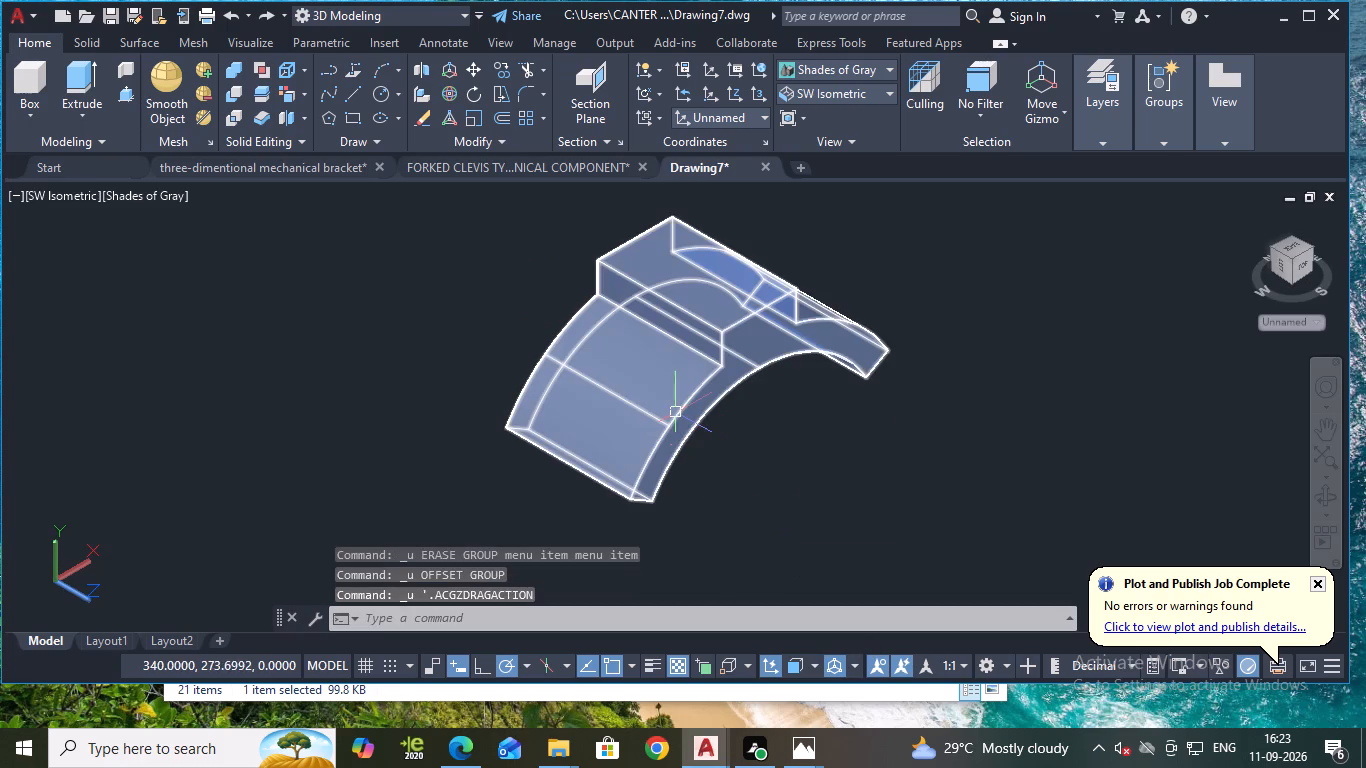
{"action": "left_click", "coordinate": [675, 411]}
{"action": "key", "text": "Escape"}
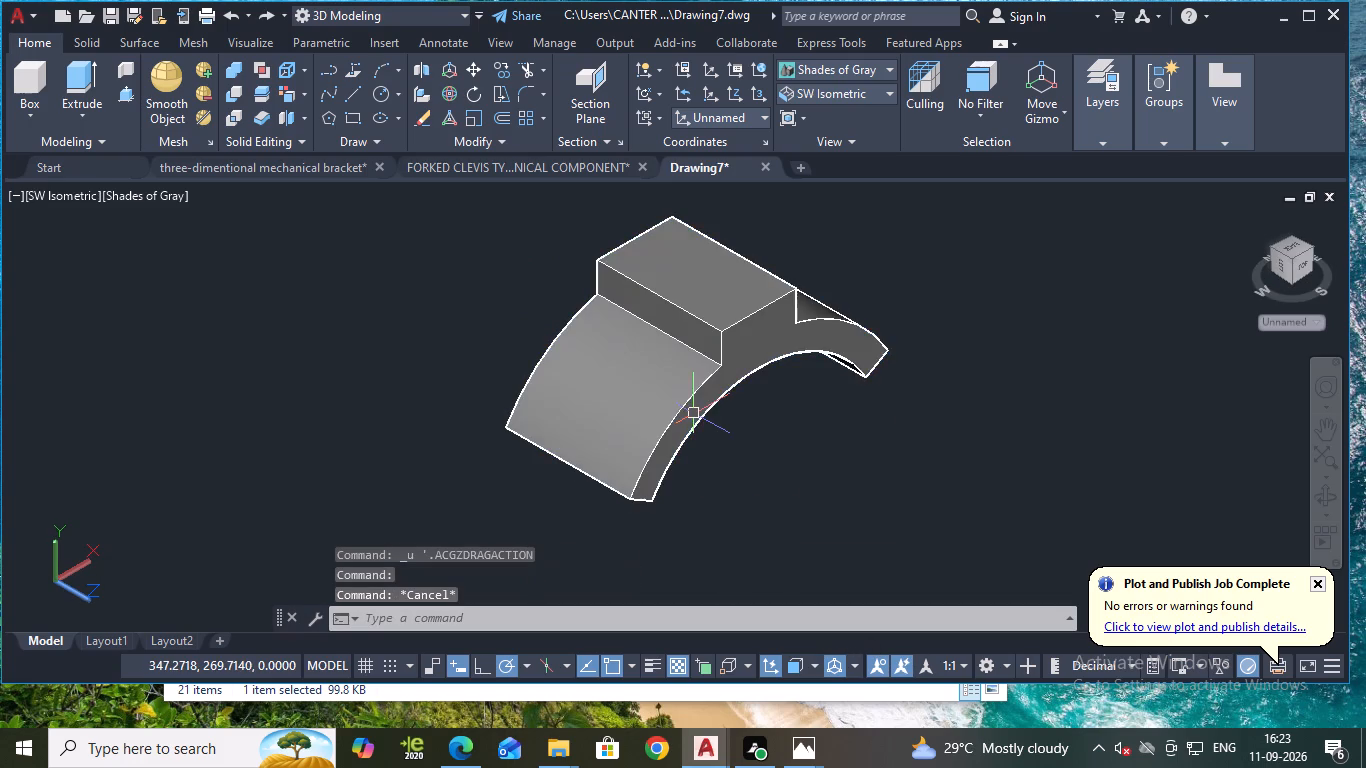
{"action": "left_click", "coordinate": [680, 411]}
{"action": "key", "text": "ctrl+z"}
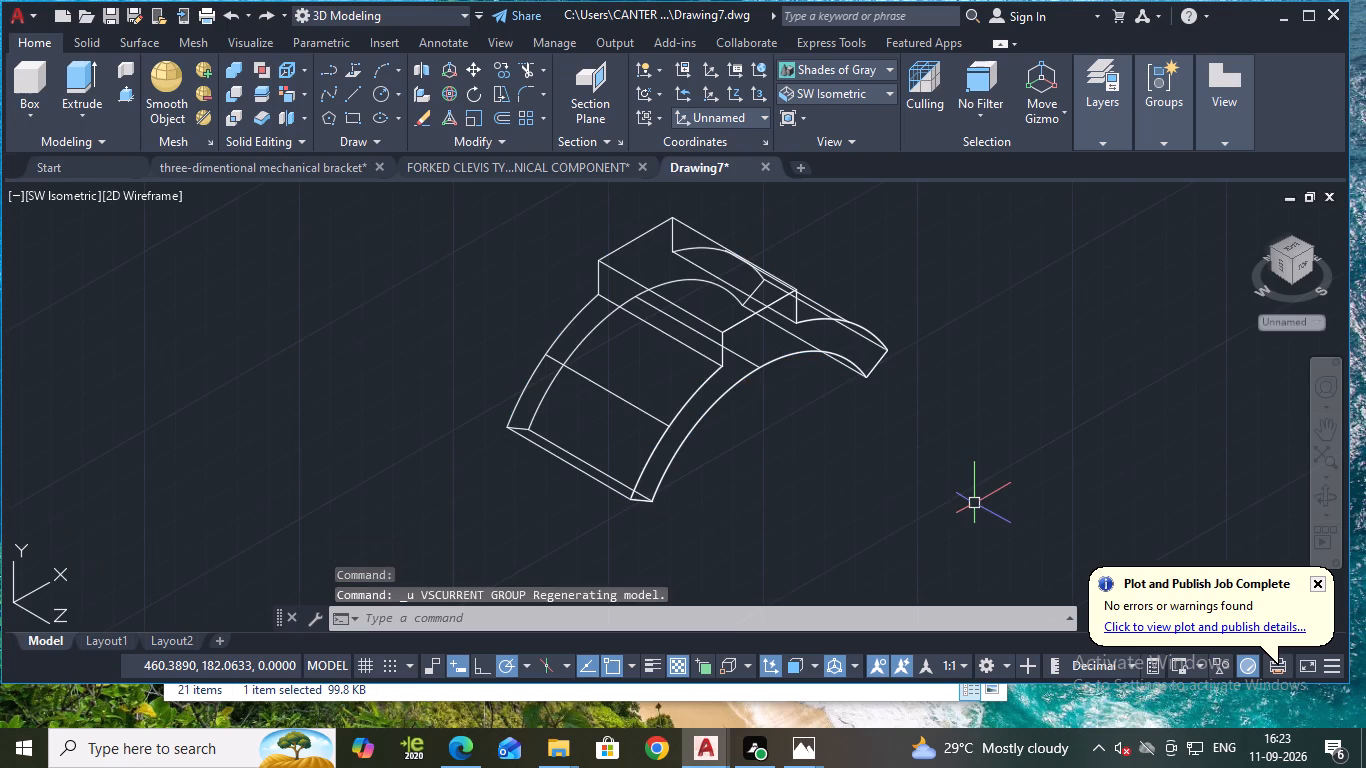
Set the visual style to Shades of Gray and turn the grid off.
{"action": "left_click", "coordinate": [822, 75]}
{"action": "left_click", "coordinate": [988, 204]}
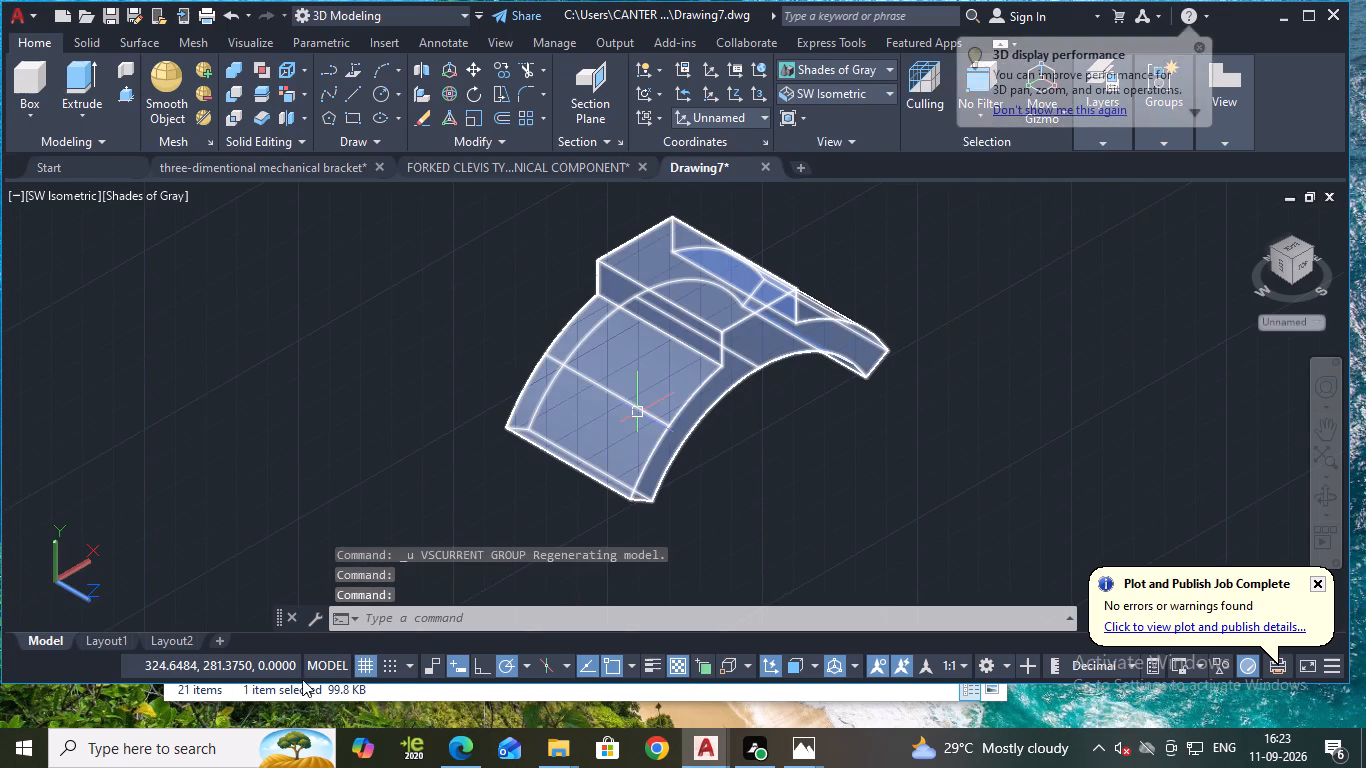
{"action": "left_click", "coordinate": [359, 667]}
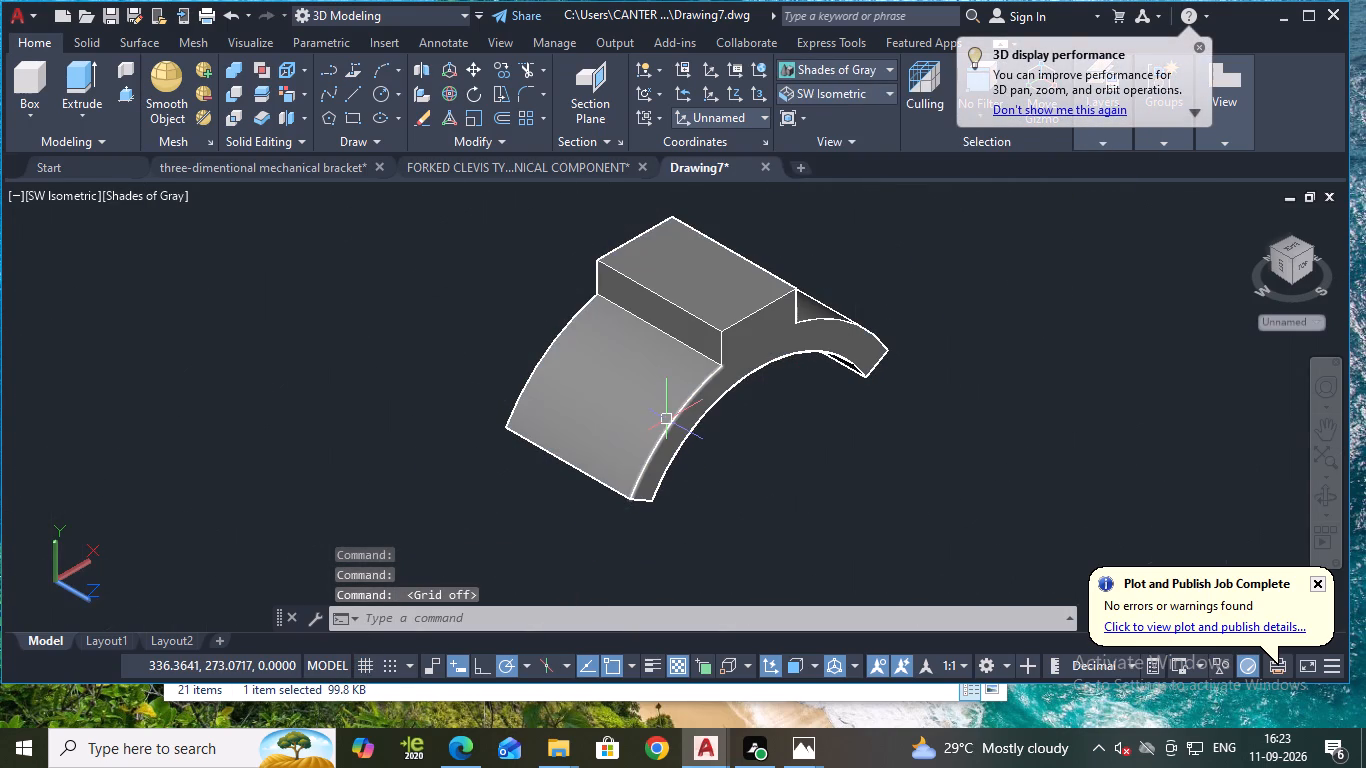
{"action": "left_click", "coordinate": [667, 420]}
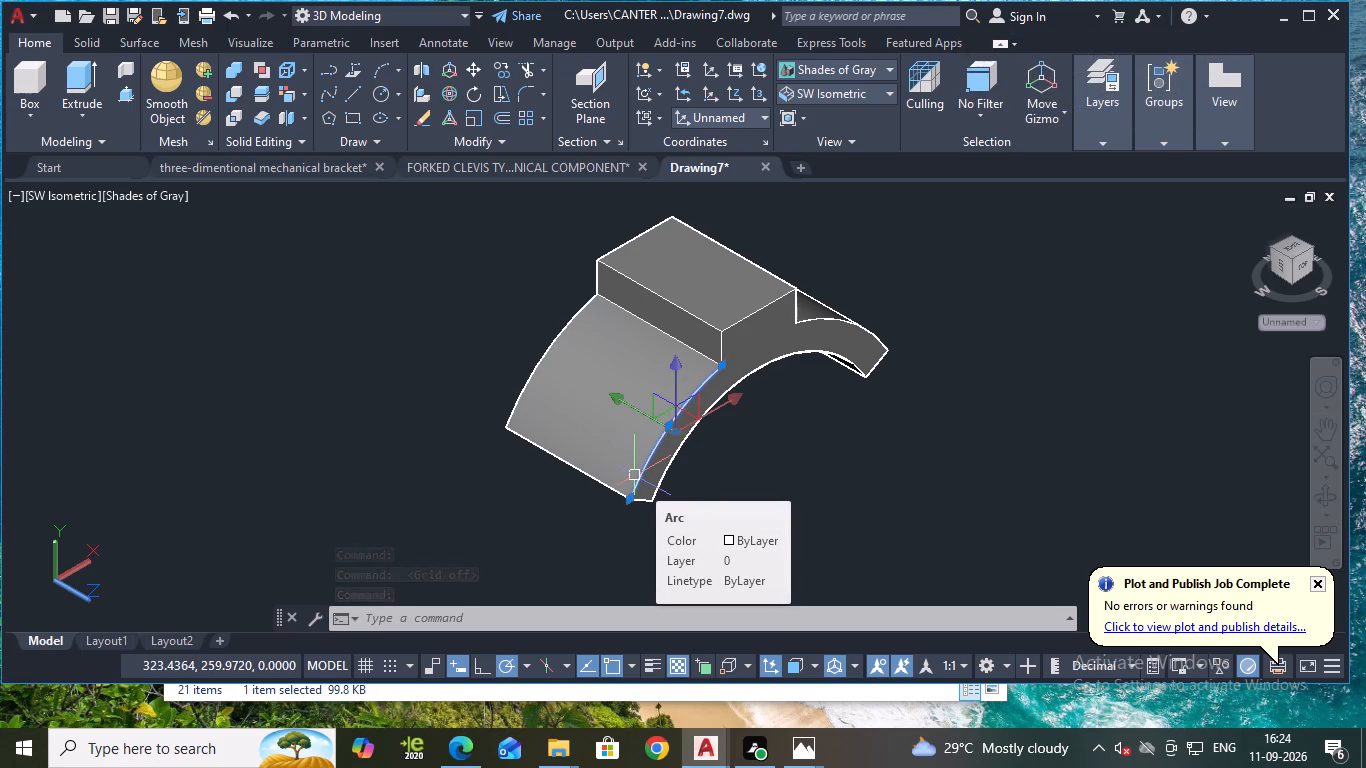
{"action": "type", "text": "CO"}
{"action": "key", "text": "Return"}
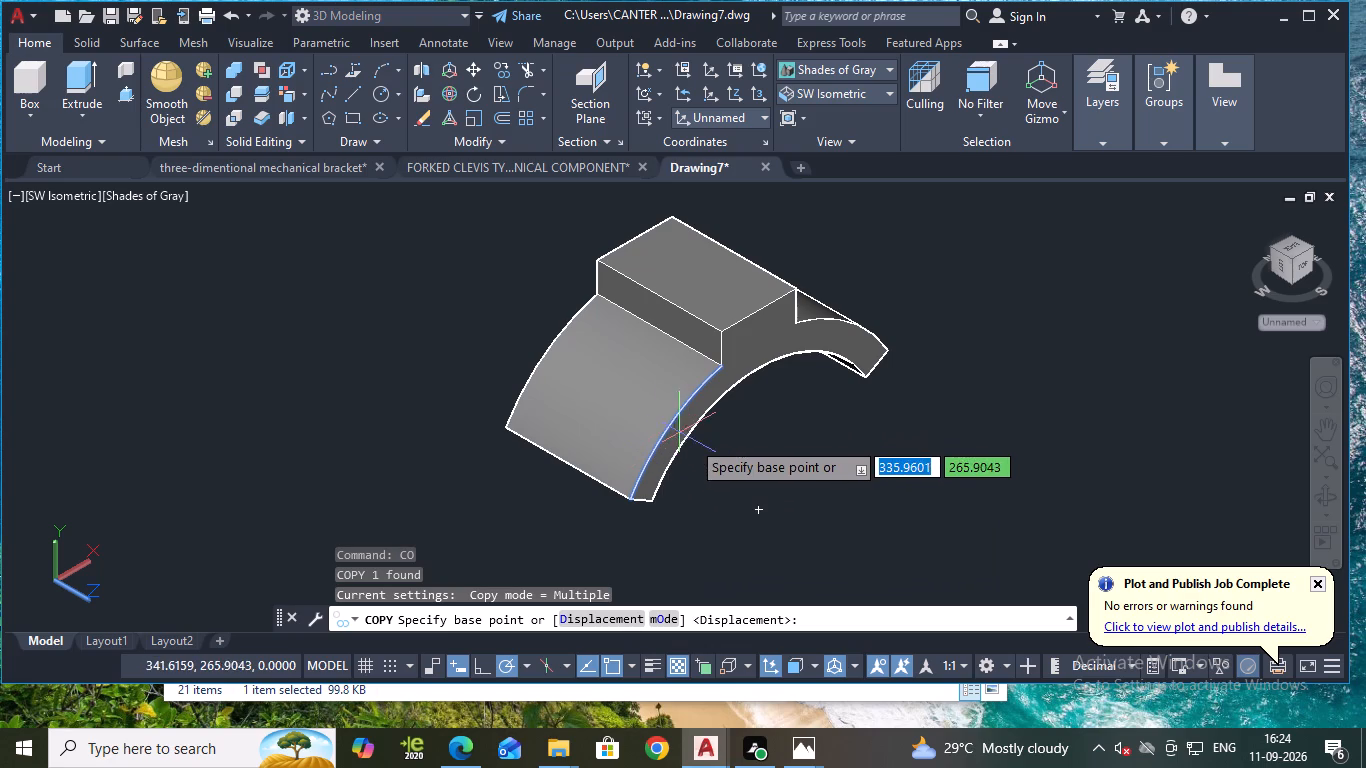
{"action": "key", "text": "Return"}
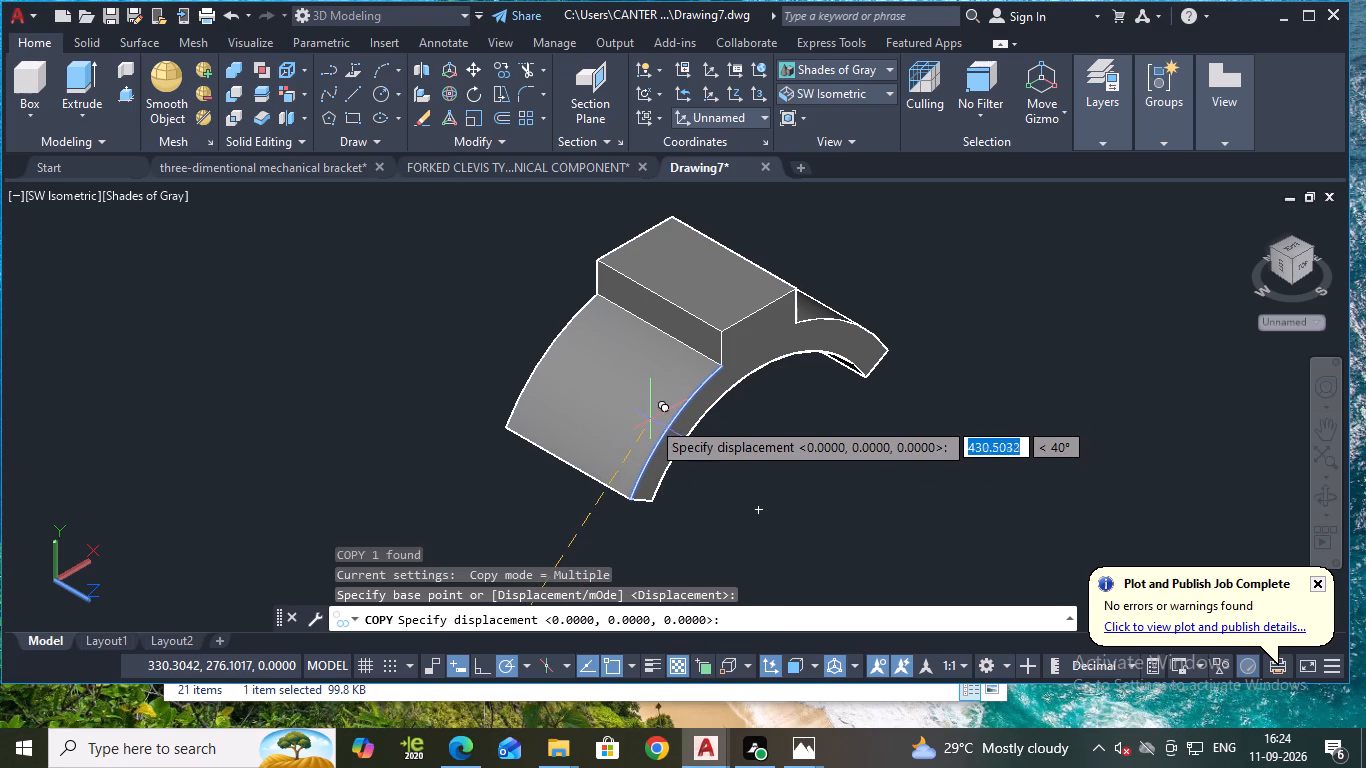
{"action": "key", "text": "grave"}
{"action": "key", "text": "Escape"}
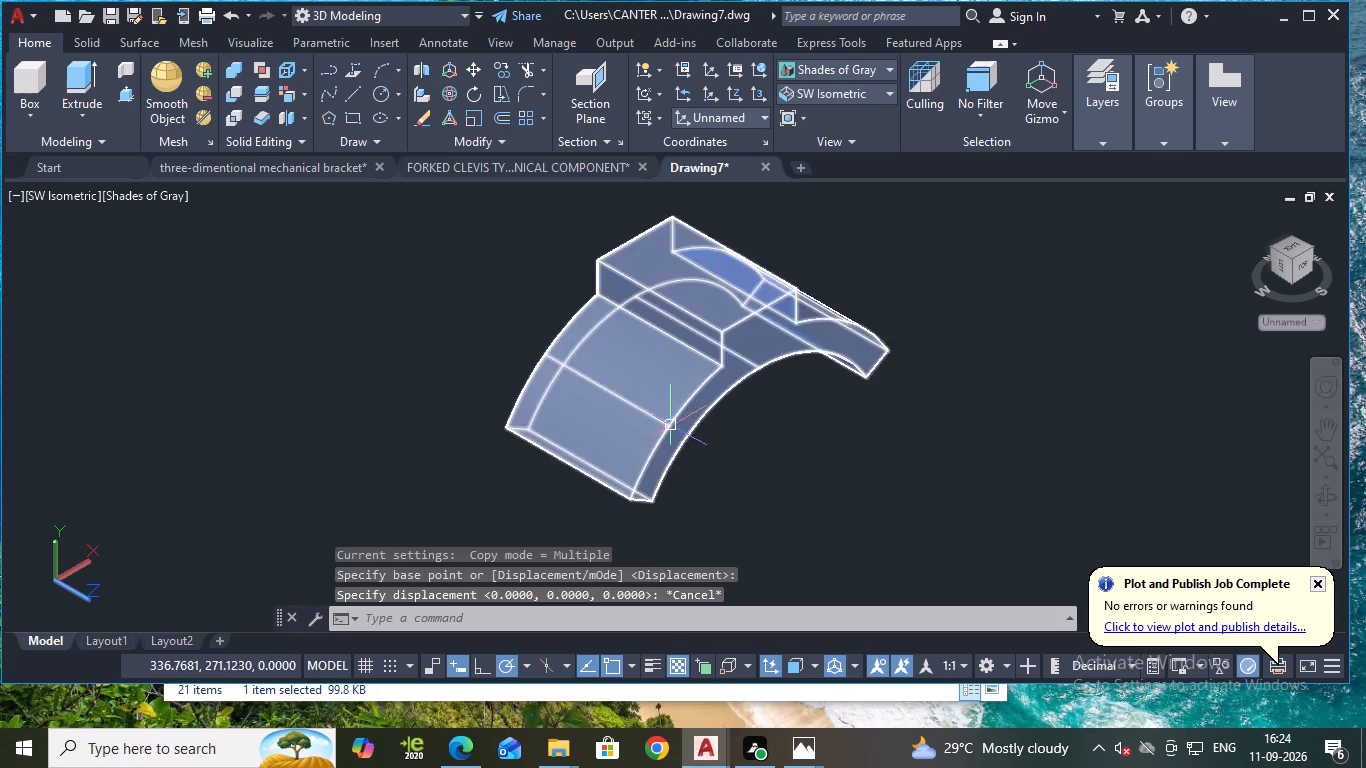
Copy the front outer edge arc along the extrusion depth towards the back at distances of 25, 5, 30 and 20.
{"action": "left_click", "coordinate": [674, 429]}
{"action": "key", "text": "c"}
{"action": "key", "text": "o"}
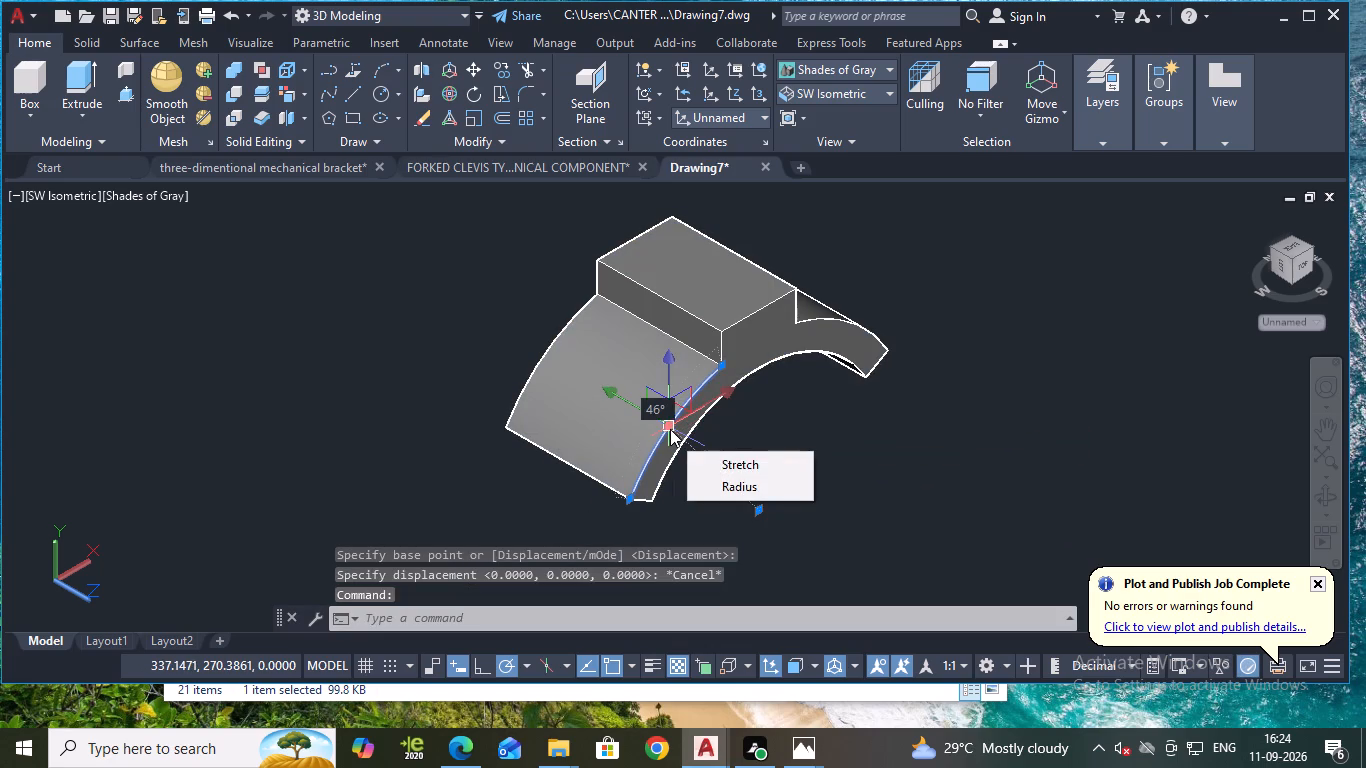
{"action": "key", "text": "Return"}
{"action": "left_click", "coordinate": [670, 429]}
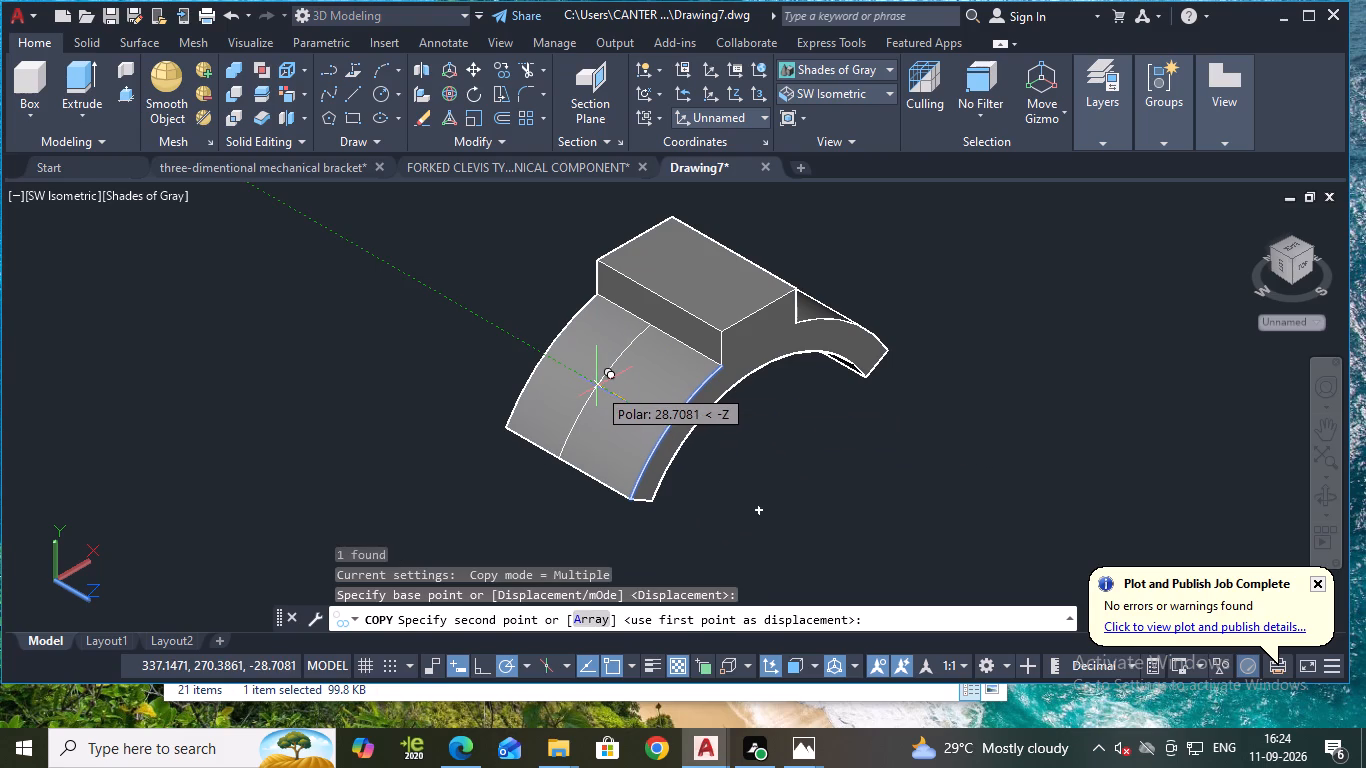
{"action": "type", "text": "25"}
{"action": "key", "text": "Return"}
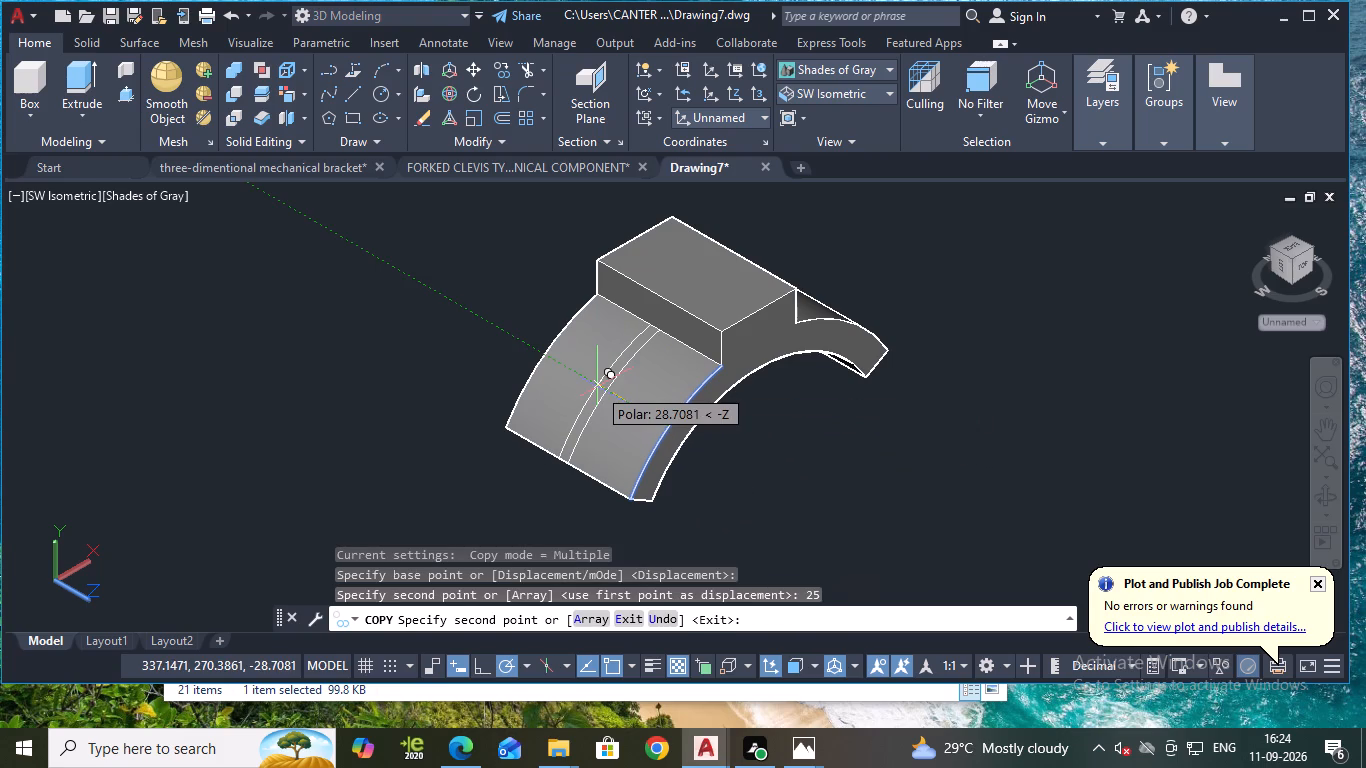
{"action": "key", "text": "5"}
{"action": "key", "text": "Return"}
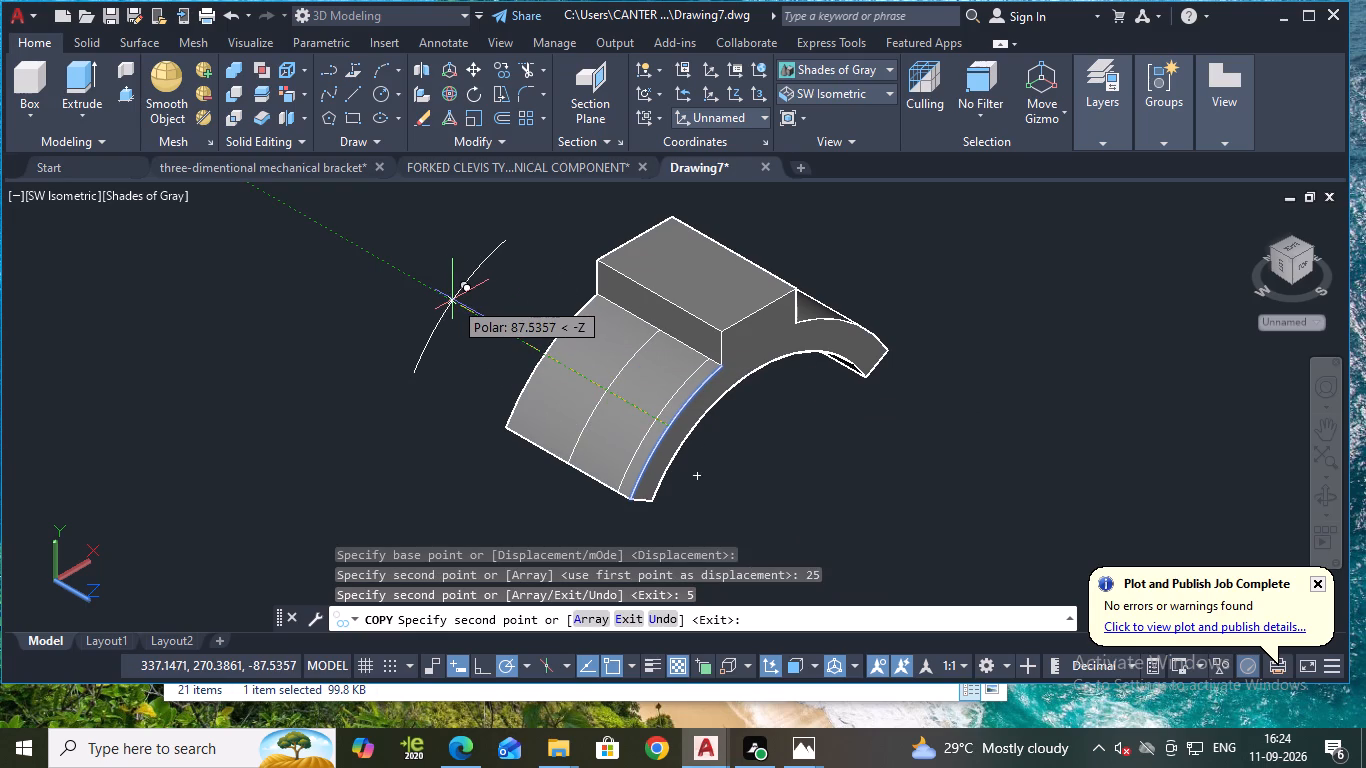
{"action": "key", "text": "3"}
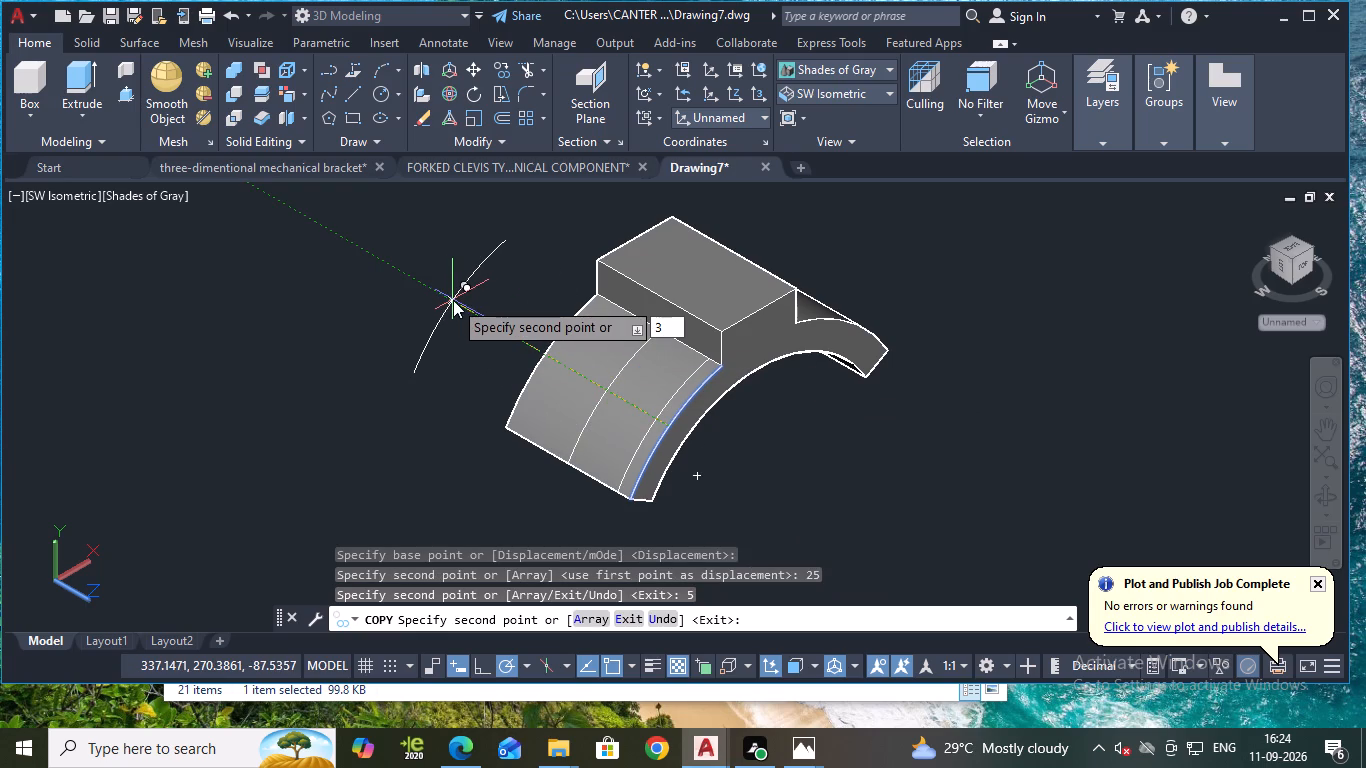
{"action": "key", "text": "0"}
{"action": "key", "text": "Return"}
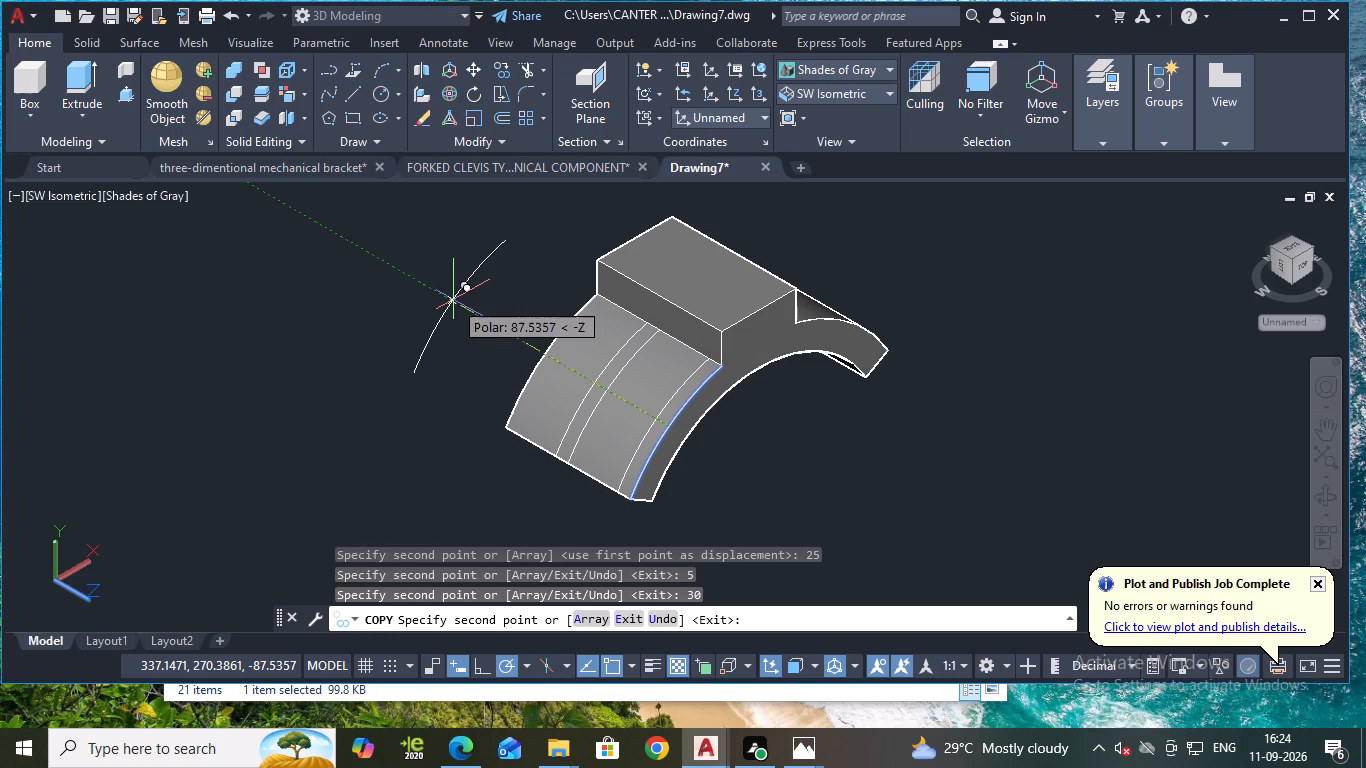
{"action": "type", "text": "20"}
{"action": "key", "text": "Return"}
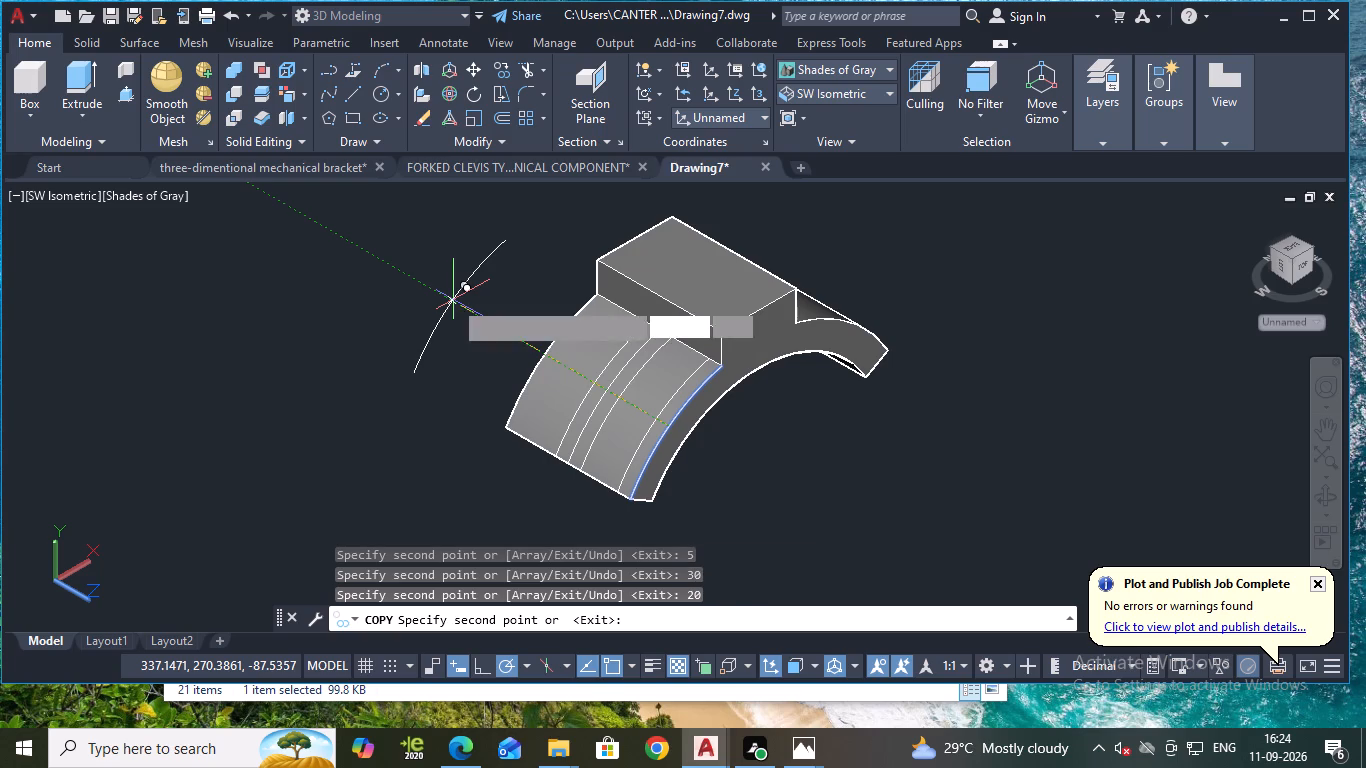
{"action": "key", "text": "Escape"}
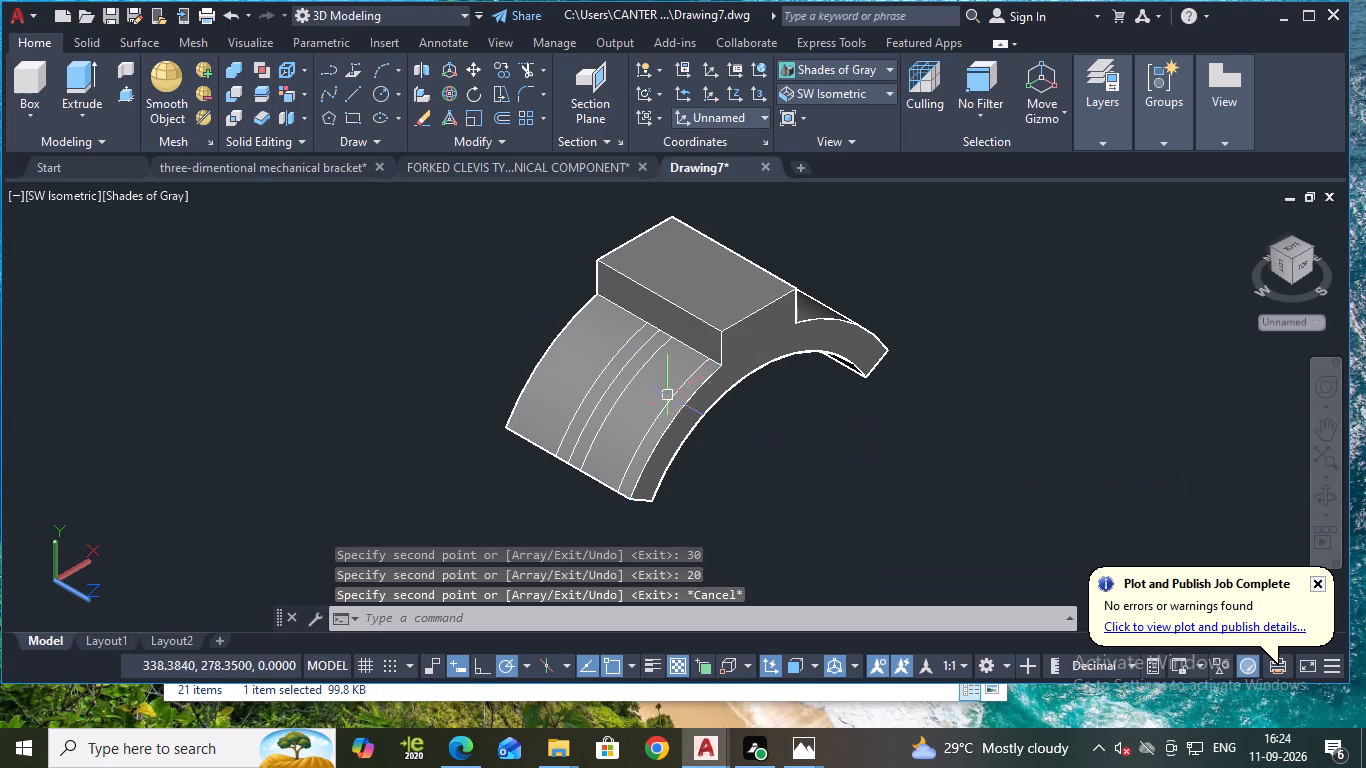
Erase the arc copies at 5 and 25, using the 2D Wireframe visual style for the second one.
{"action": "left_click", "coordinate": [675, 393]}
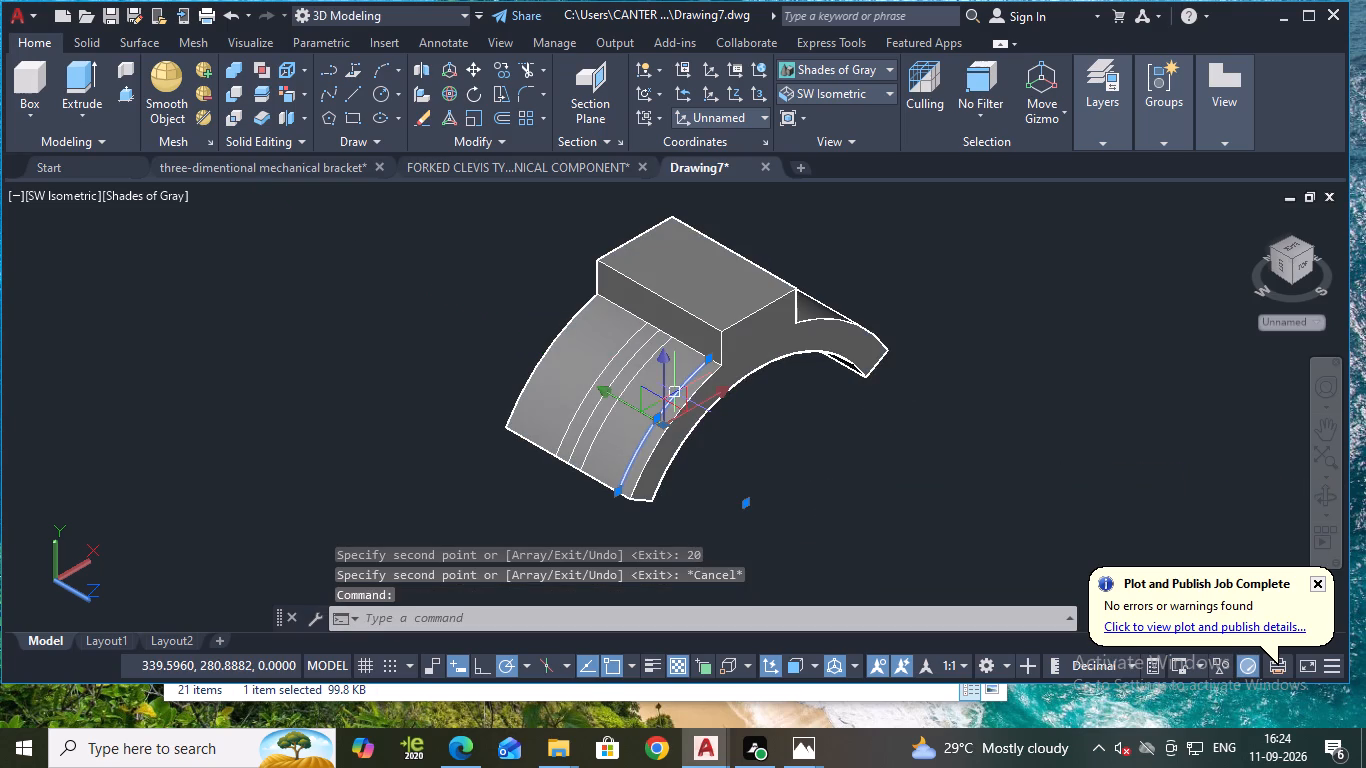
{"action": "key", "text": "Delete"}
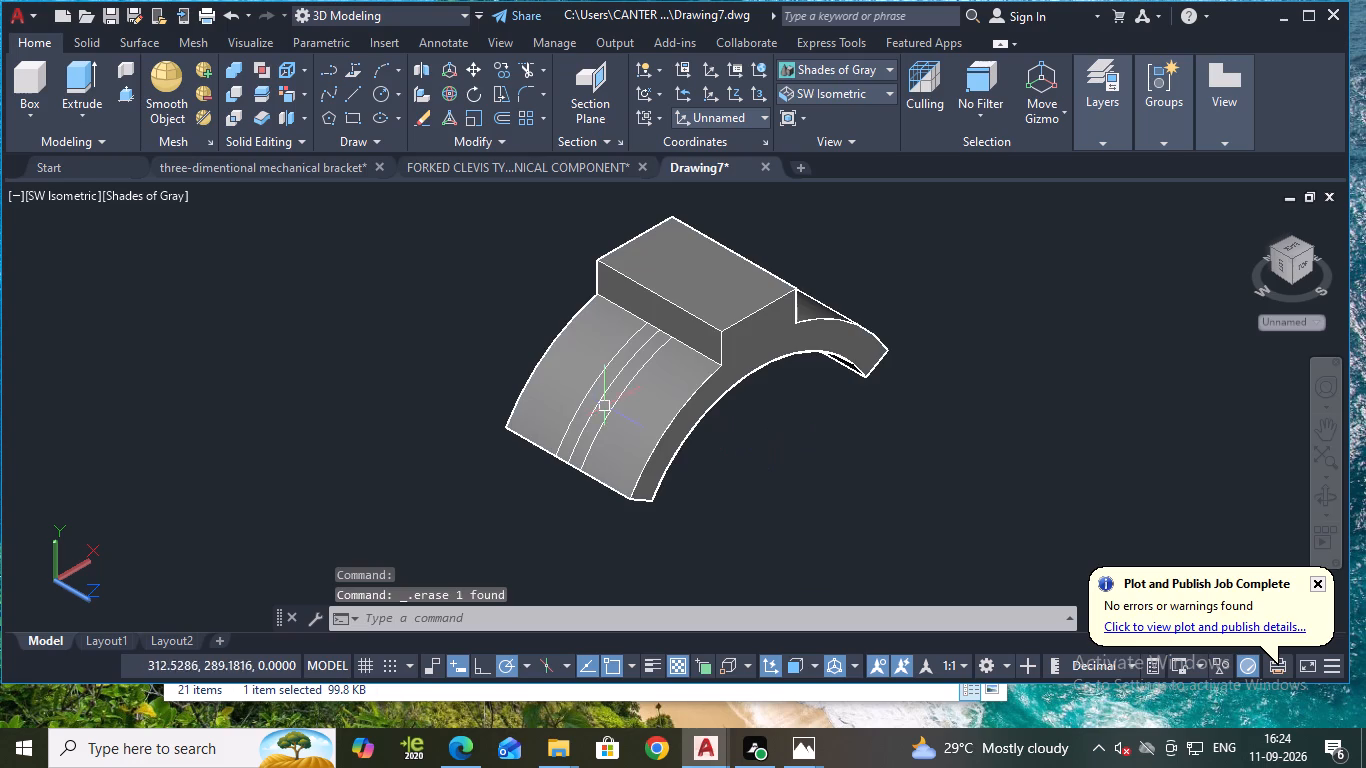
{"action": "left_click", "coordinate": [602, 402]}
{"action": "left_click", "coordinate": [852, 63]}
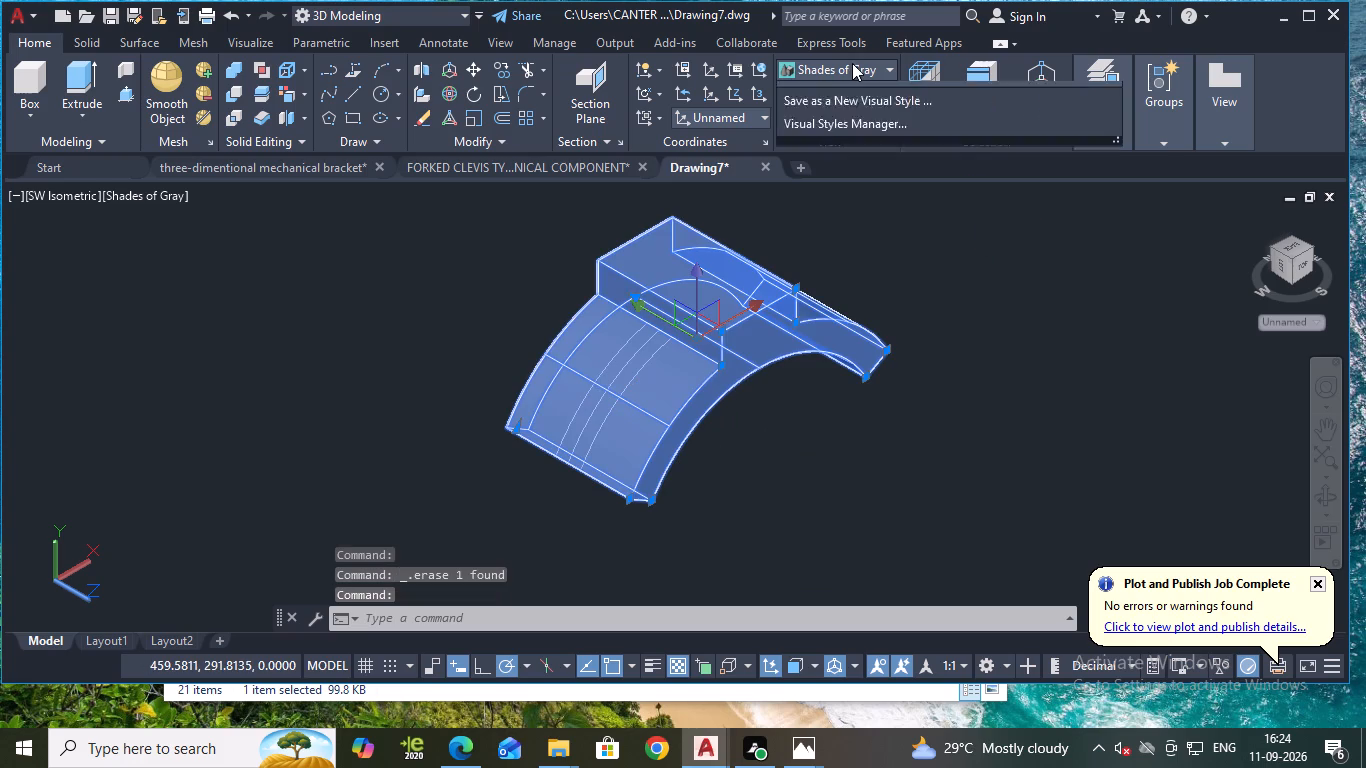
{"action": "left_click", "coordinate": [841, 110]}
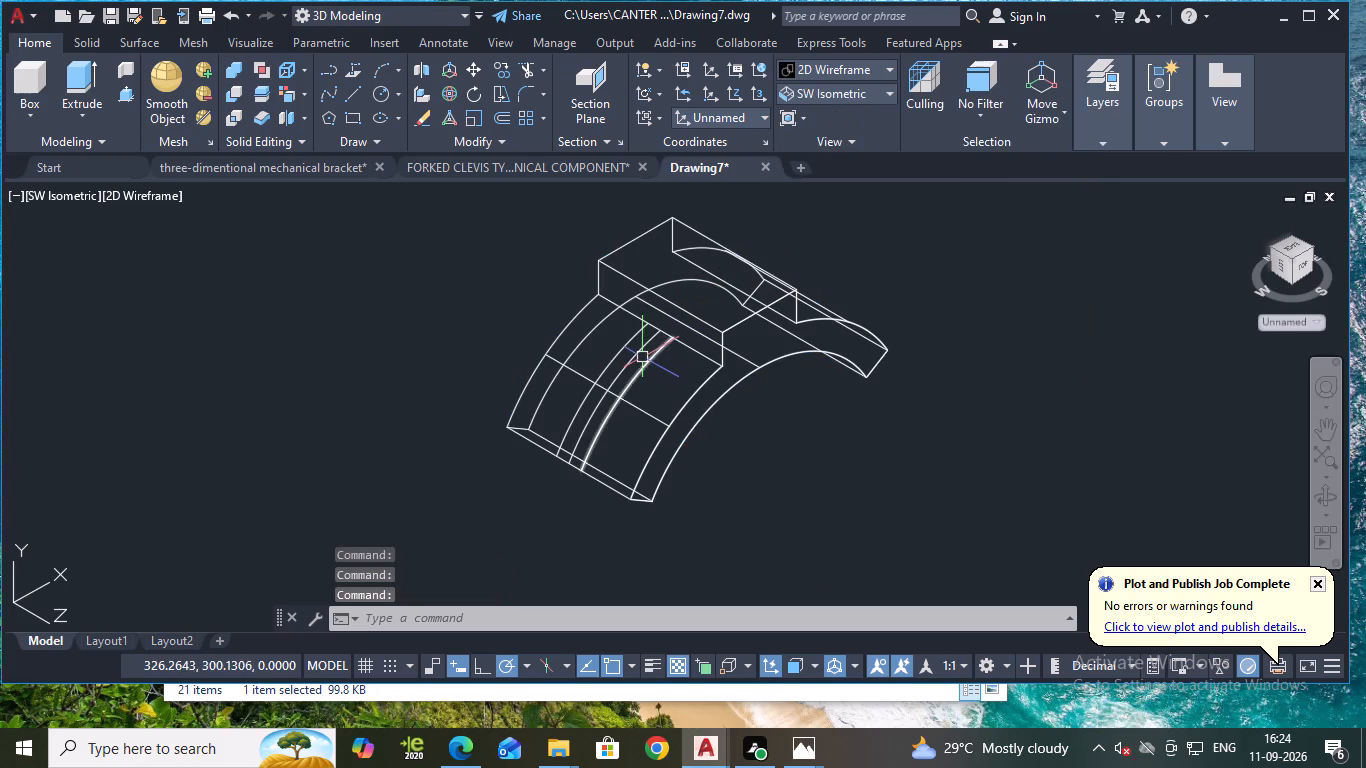
{"action": "left_click", "coordinate": [637, 357]}
{"action": "key", "text": "Delete"}
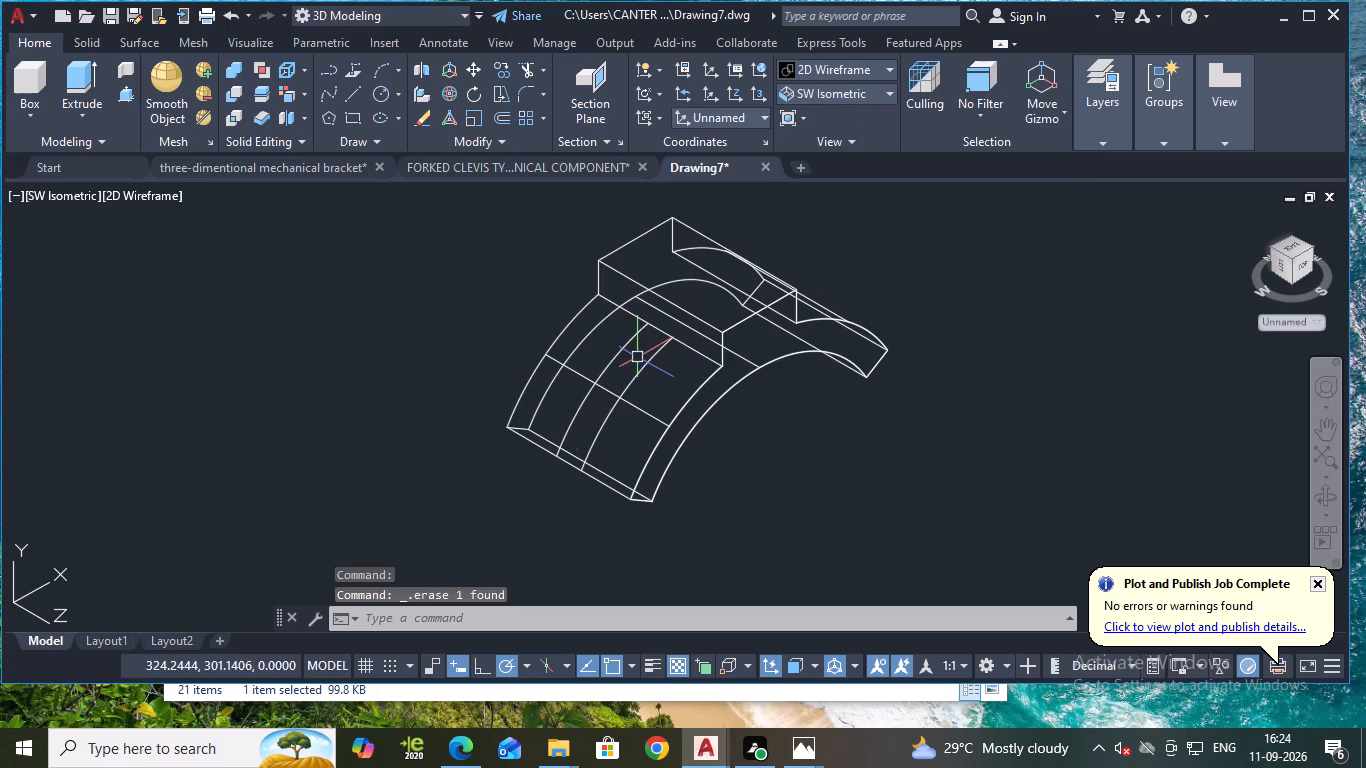
{"action": "left_click", "coordinate": [636, 410]}
{"action": "key", "text": "Escape"}
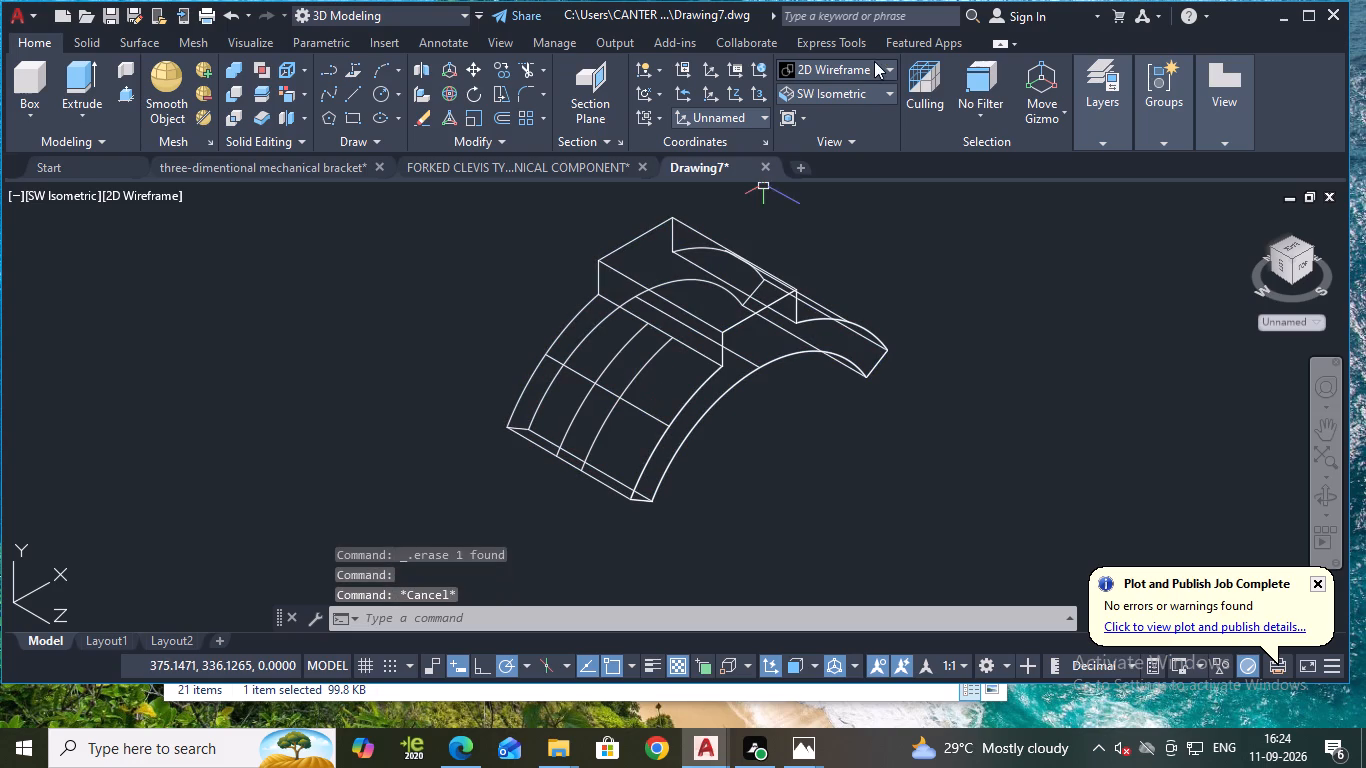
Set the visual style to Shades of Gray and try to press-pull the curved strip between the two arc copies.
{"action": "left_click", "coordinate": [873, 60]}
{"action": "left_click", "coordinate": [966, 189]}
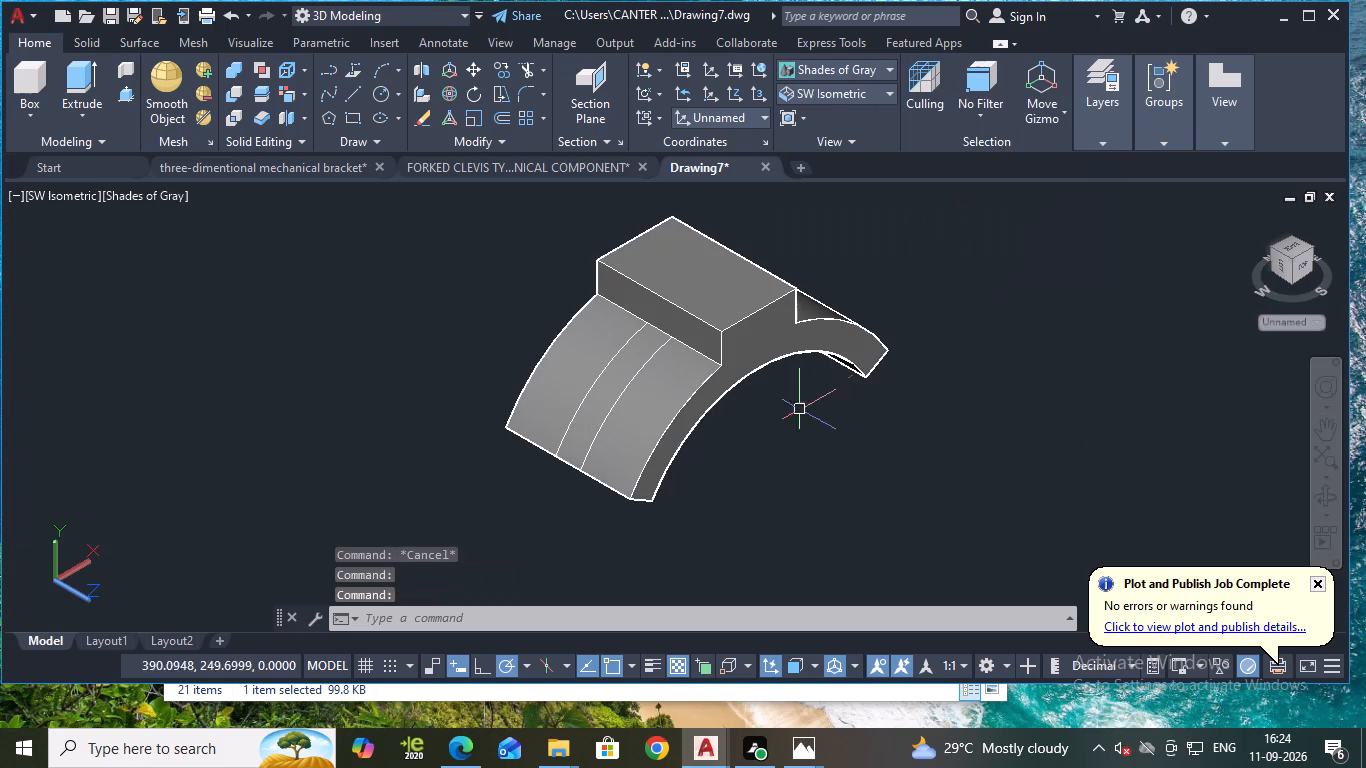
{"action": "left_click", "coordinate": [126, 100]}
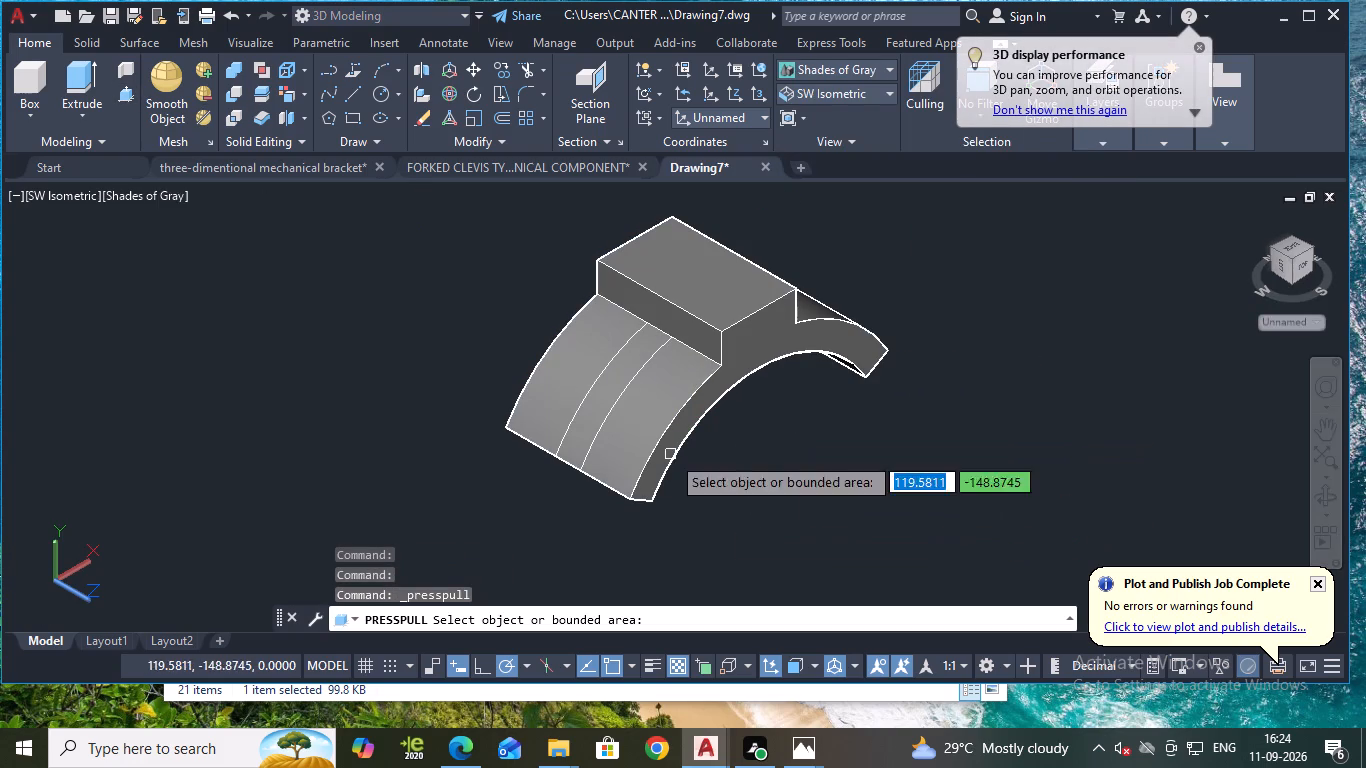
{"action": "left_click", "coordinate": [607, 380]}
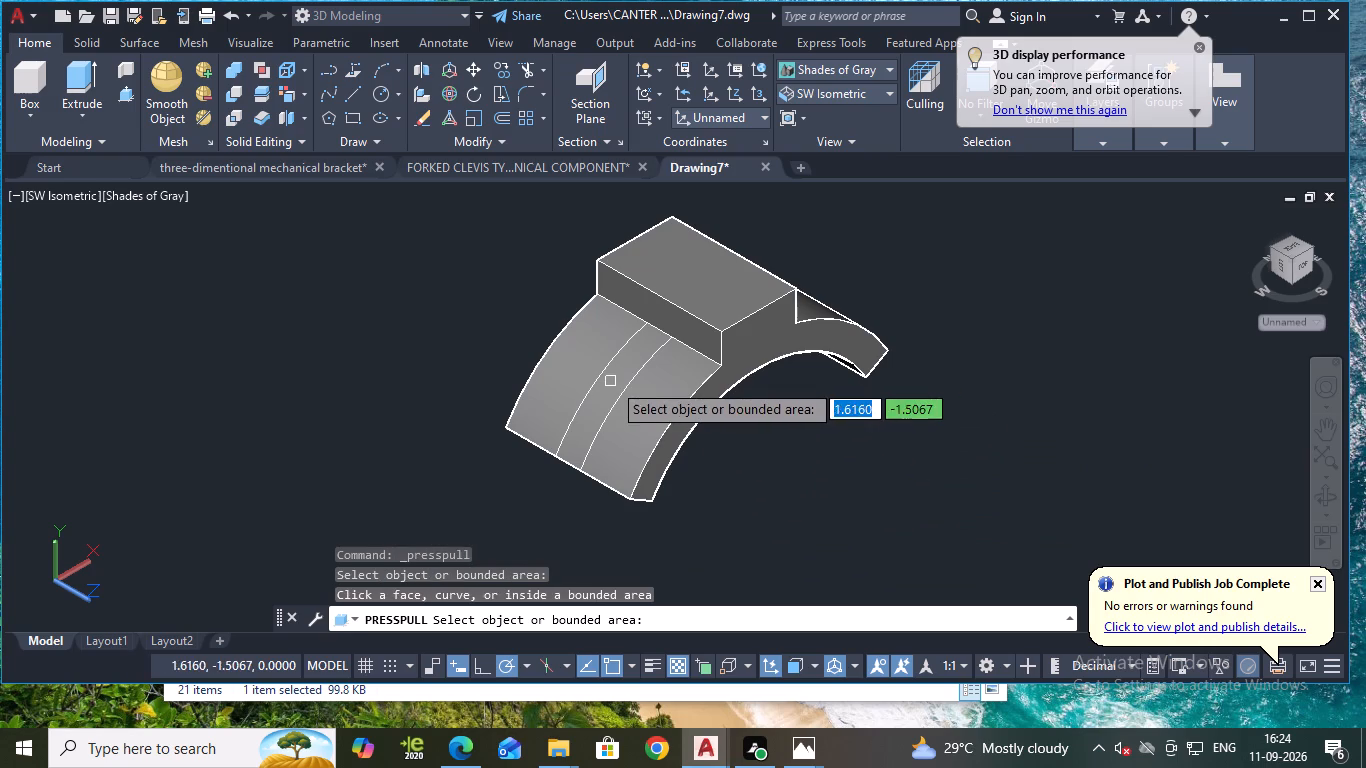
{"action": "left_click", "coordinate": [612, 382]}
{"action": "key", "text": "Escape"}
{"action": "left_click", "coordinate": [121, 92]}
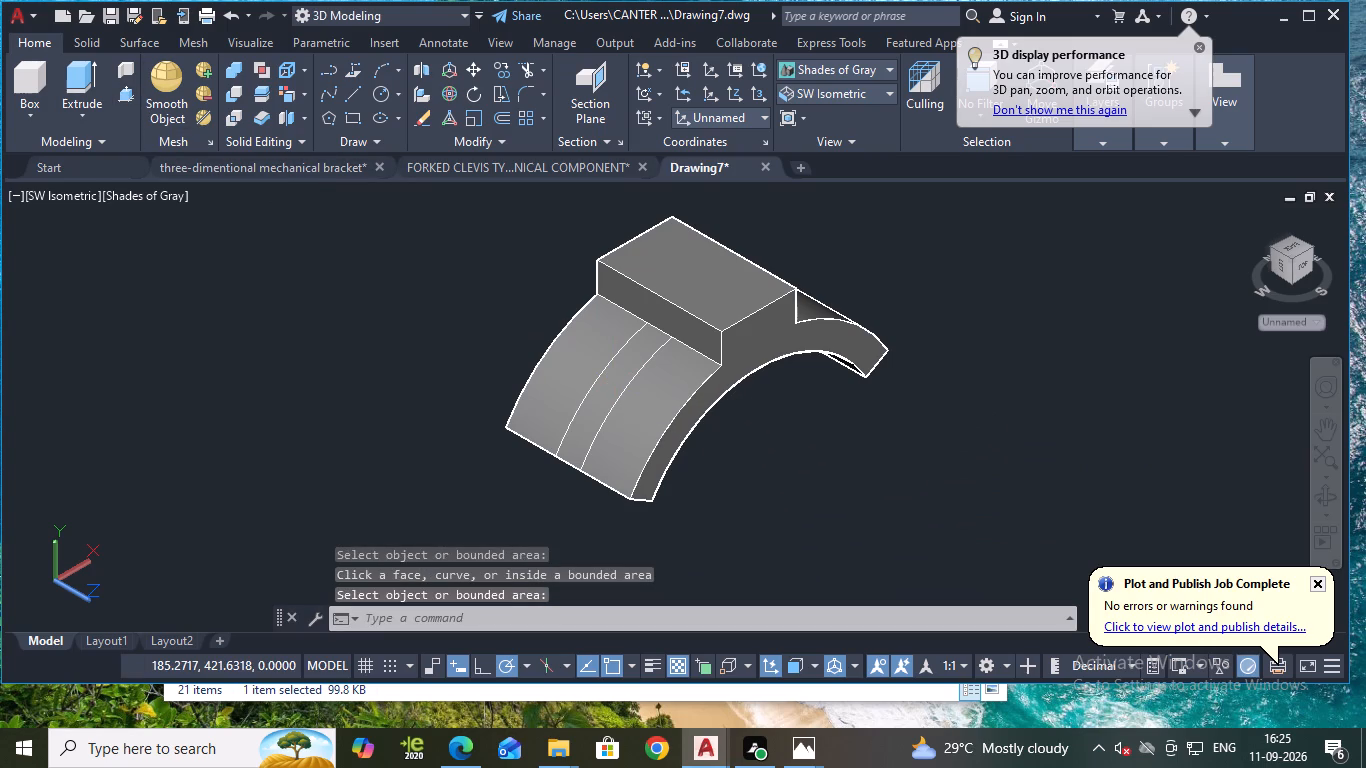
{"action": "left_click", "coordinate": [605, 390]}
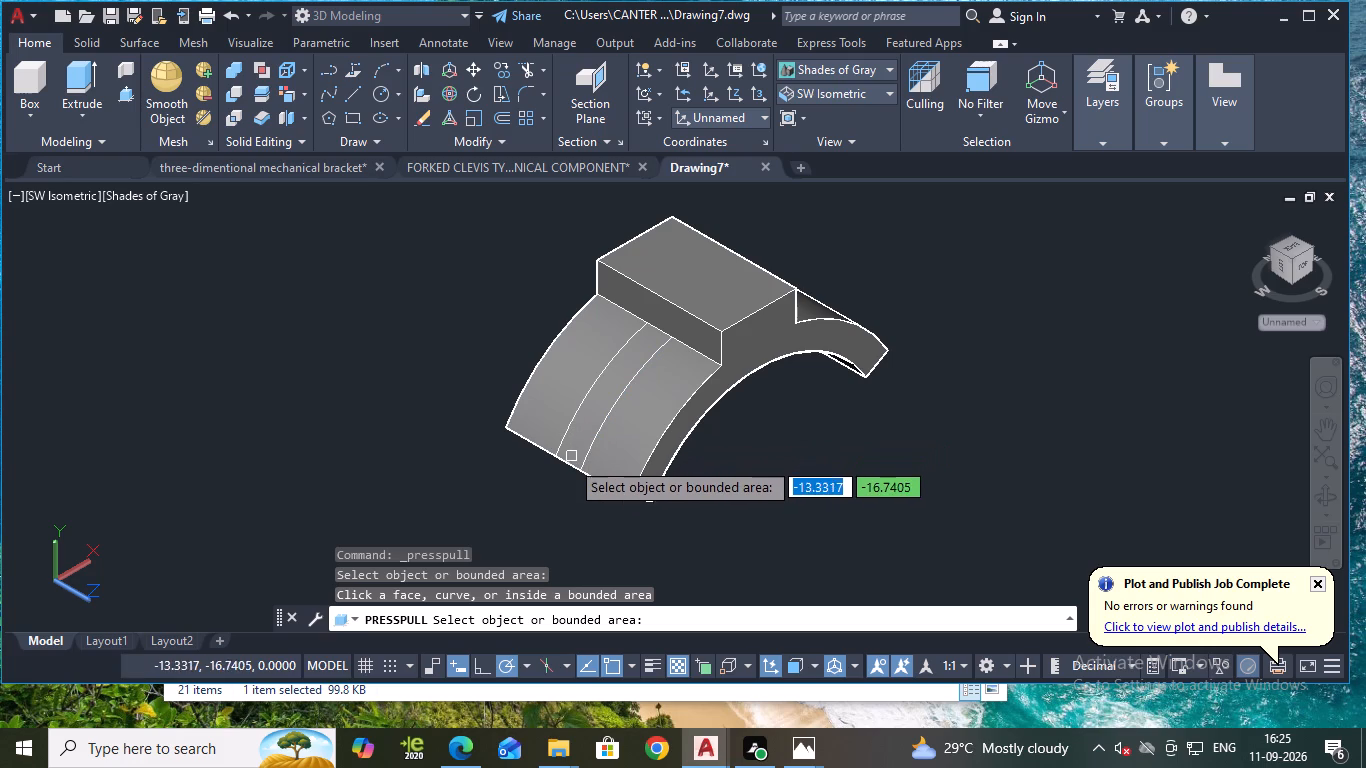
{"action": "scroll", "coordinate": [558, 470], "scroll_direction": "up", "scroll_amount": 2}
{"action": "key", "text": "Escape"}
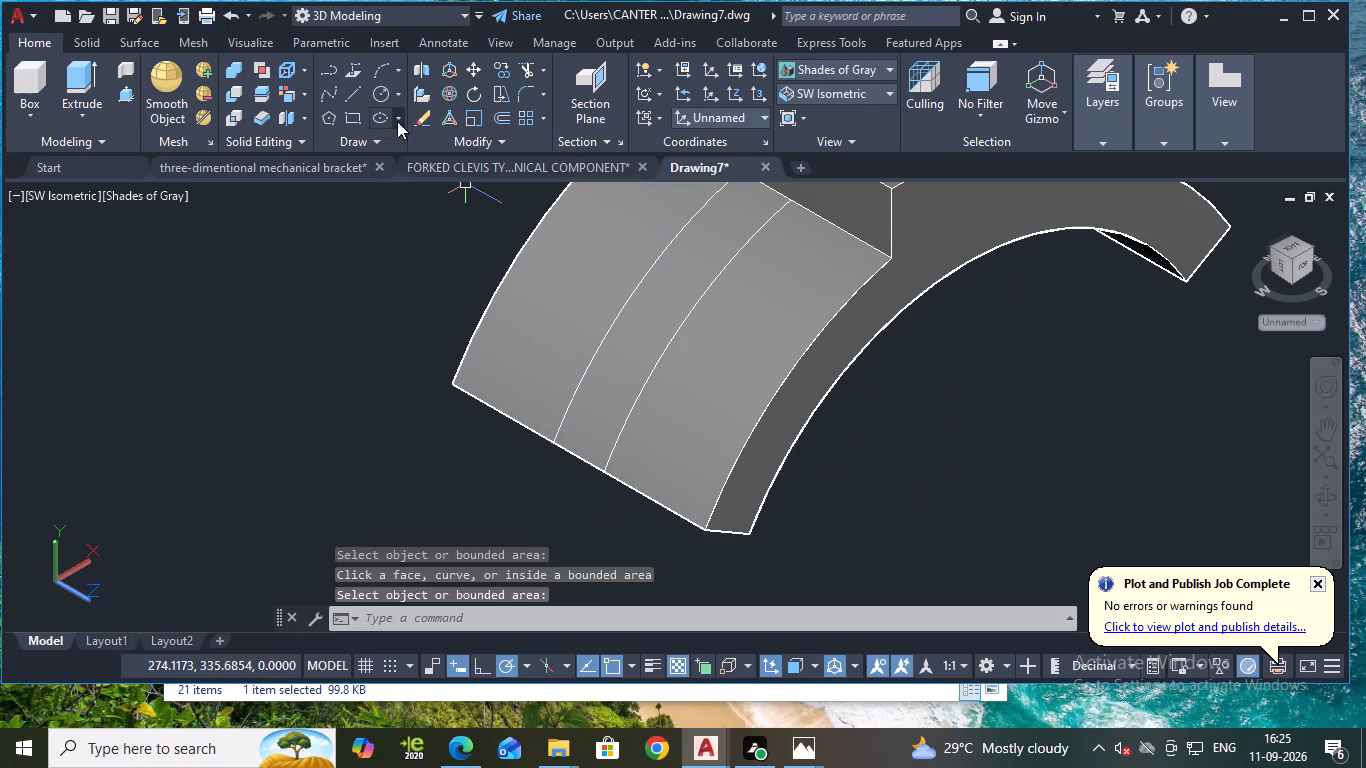
Draw two straight lines joining the lower ends and the upper ends of the two arc copies at 20 and 30.
{"action": "left_click", "coordinate": [356, 94]}
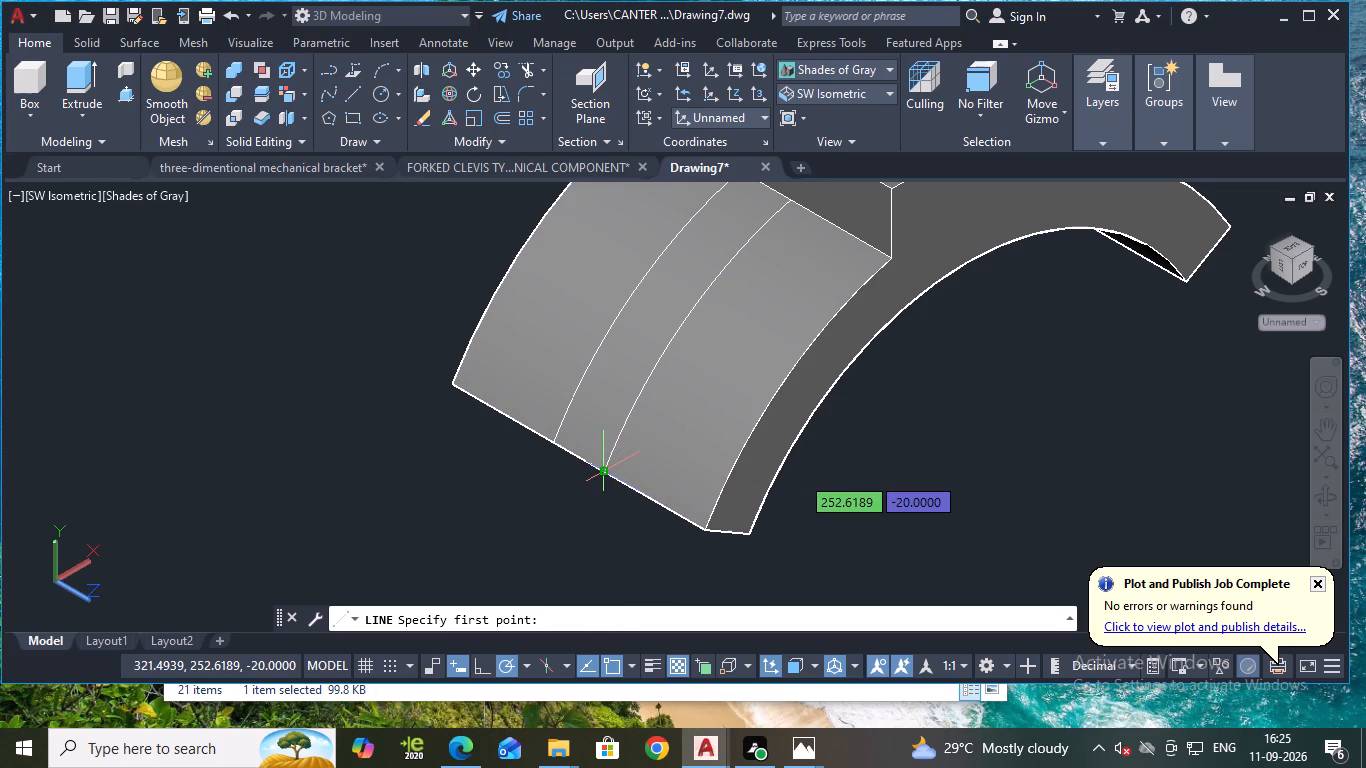
{"action": "left_click", "coordinate": [605, 475]}
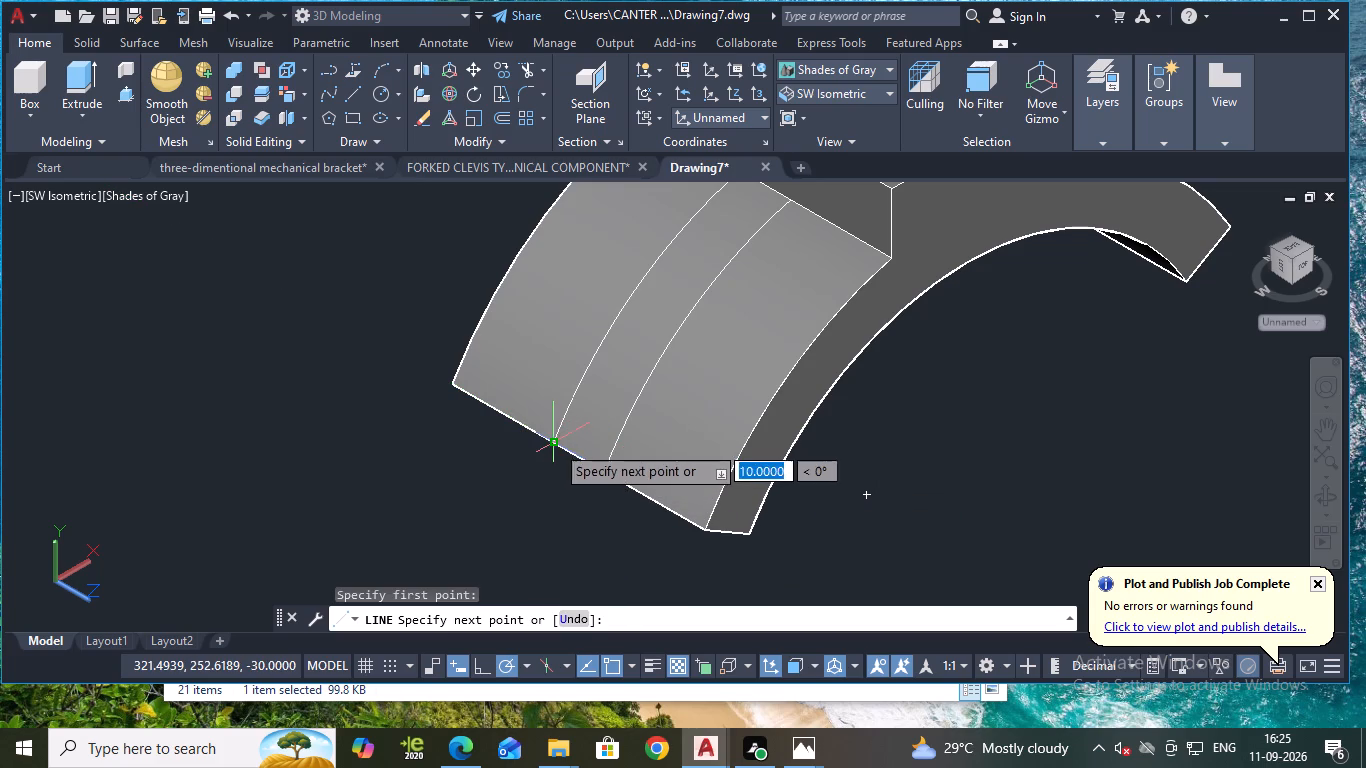
{"action": "left_click", "coordinate": [556, 444]}
{"action": "key", "text": "Escape"}
{"action": "key", "text": "space"}
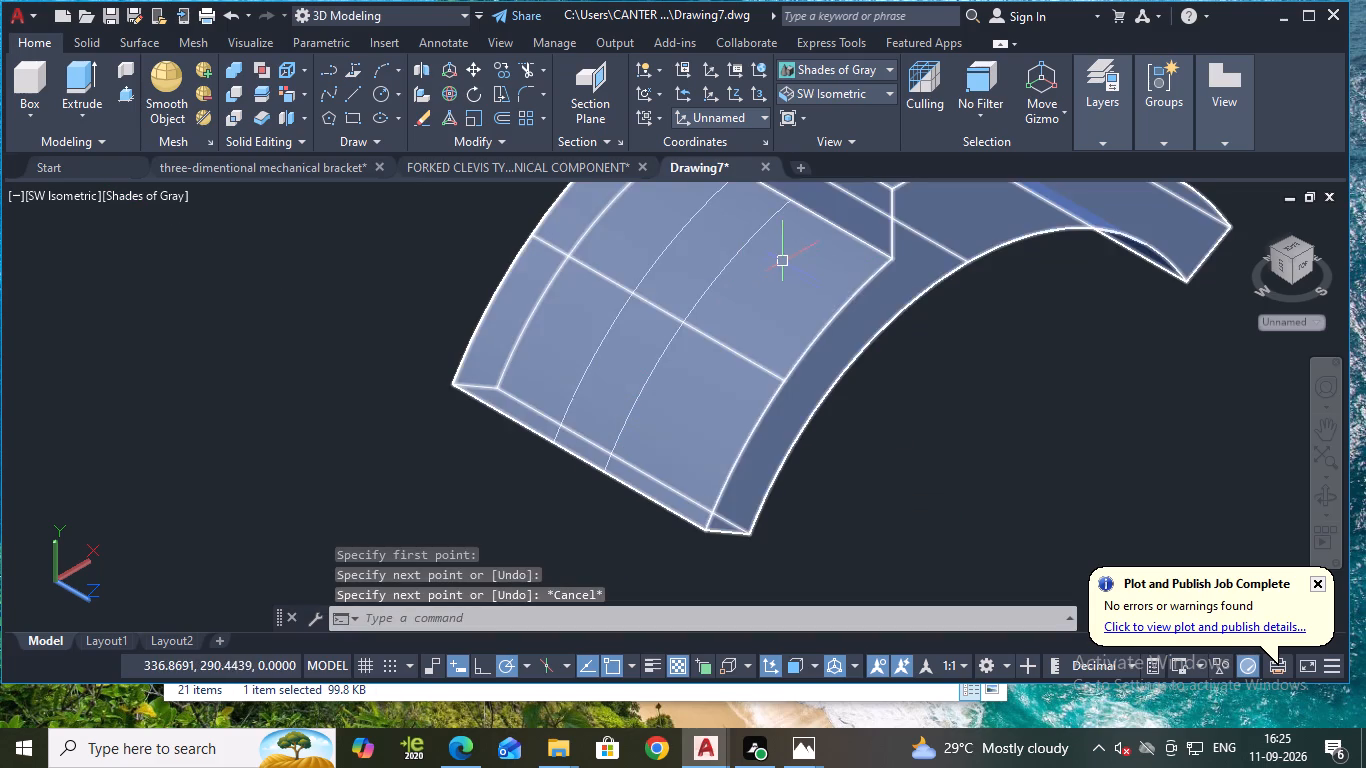
{"action": "middle_click_drag", "start_coordinate": [791, 202], "coordinate": [745, 372]}
{"action": "scroll", "coordinate": [722, 414], "scroll_direction": "up", "scroll_amount": 2}
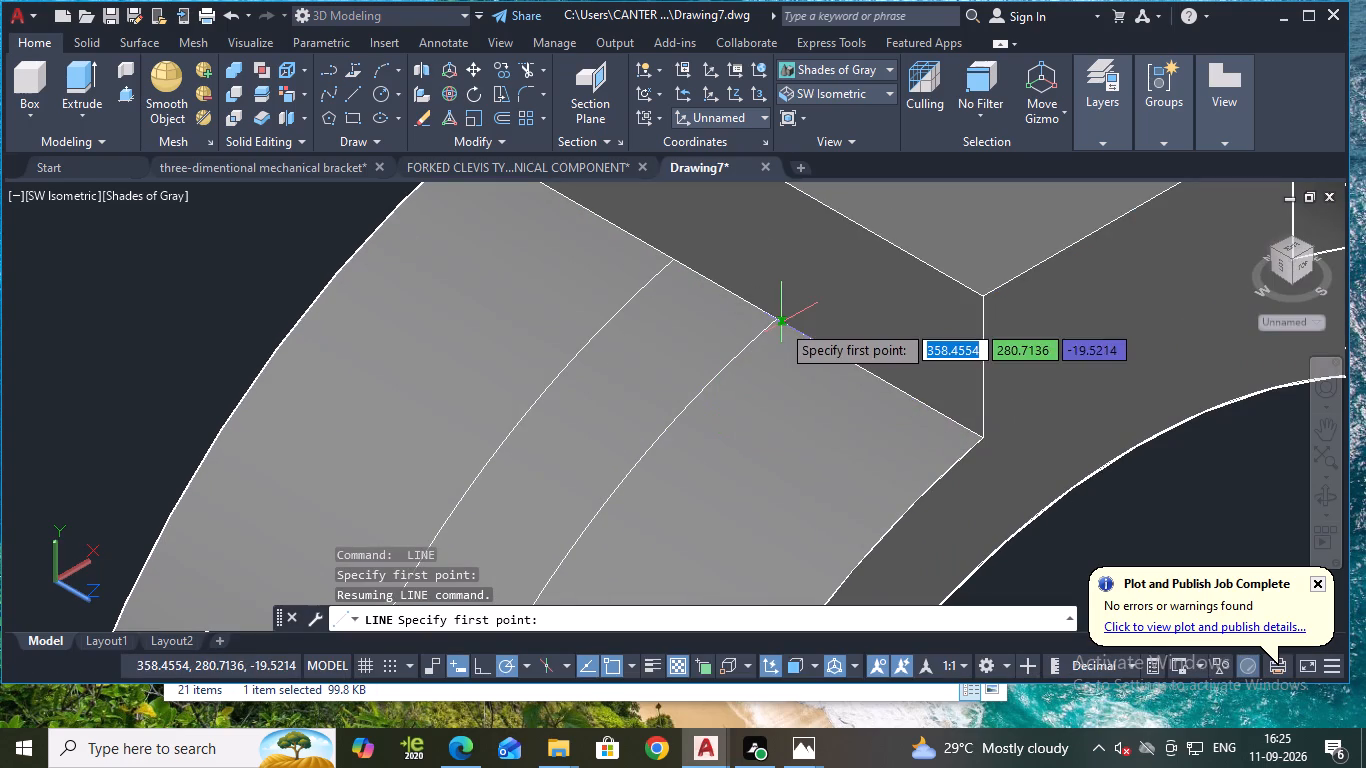
{"action": "left_click", "coordinate": [776, 318]}
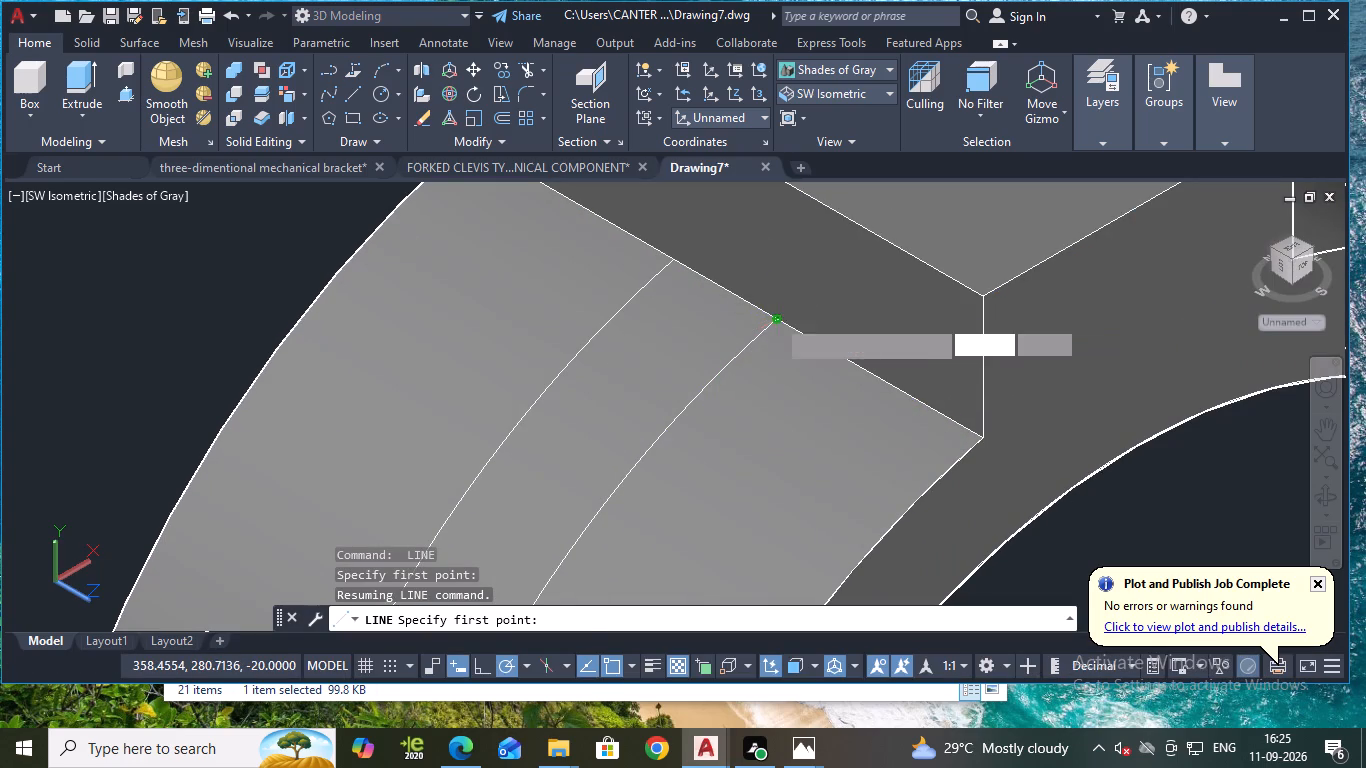
{"action": "left_click", "coordinate": [676, 259]}
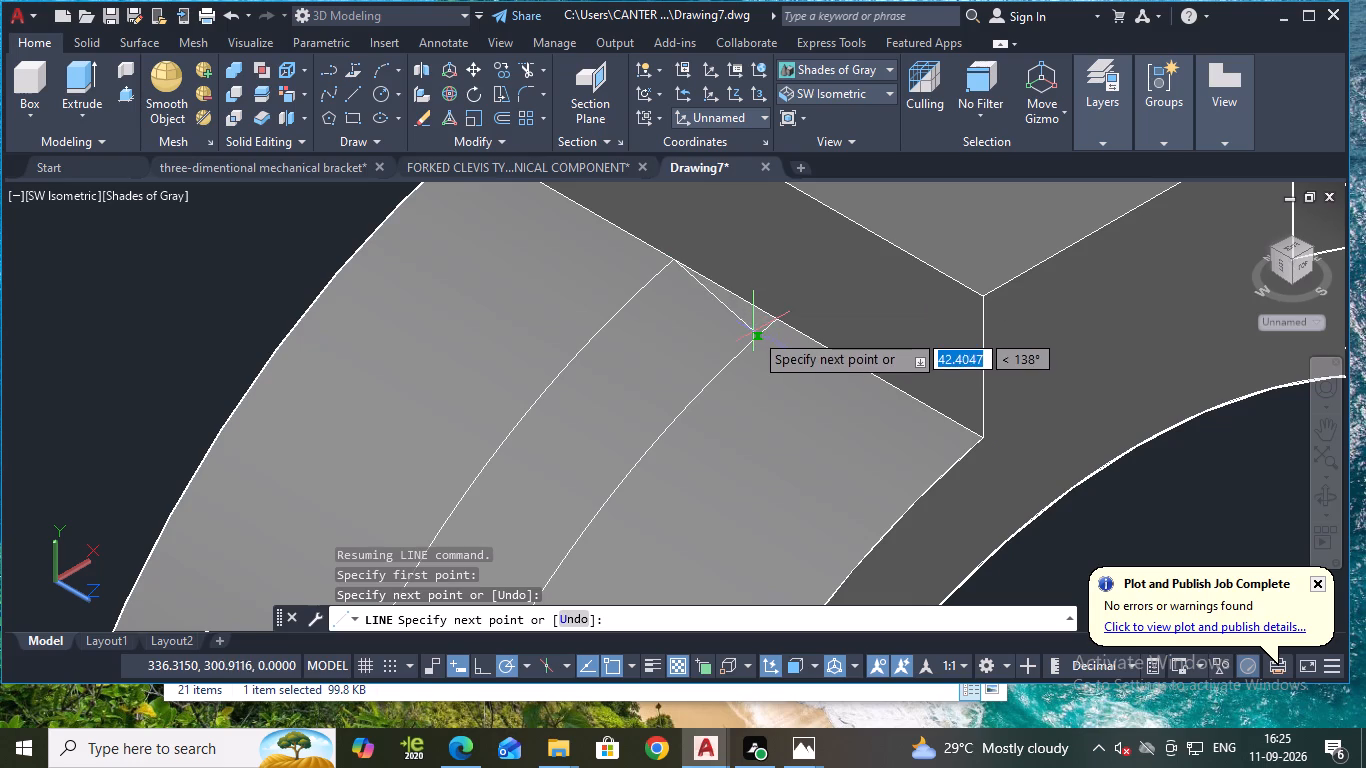
{"action": "key", "text": "Escape"}
In the 2D Wireframe visual style, join the two arc copies and the two connecting lines into one outline.
{"action": "scroll", "coordinate": [726, 350], "scroll_direction": "down", "scroll_amount": 1}
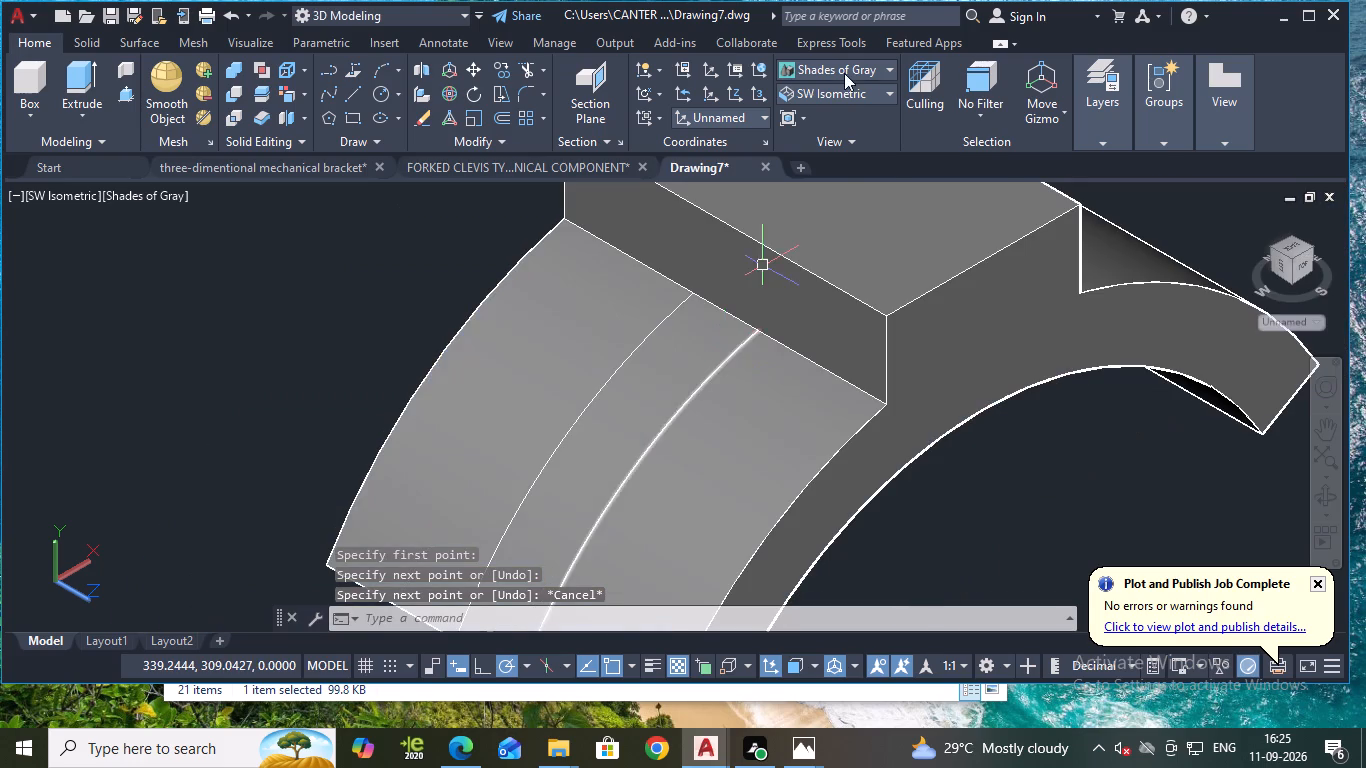
{"action": "left_click", "coordinate": [846, 59]}
{"action": "left_click", "coordinate": [846, 99]}
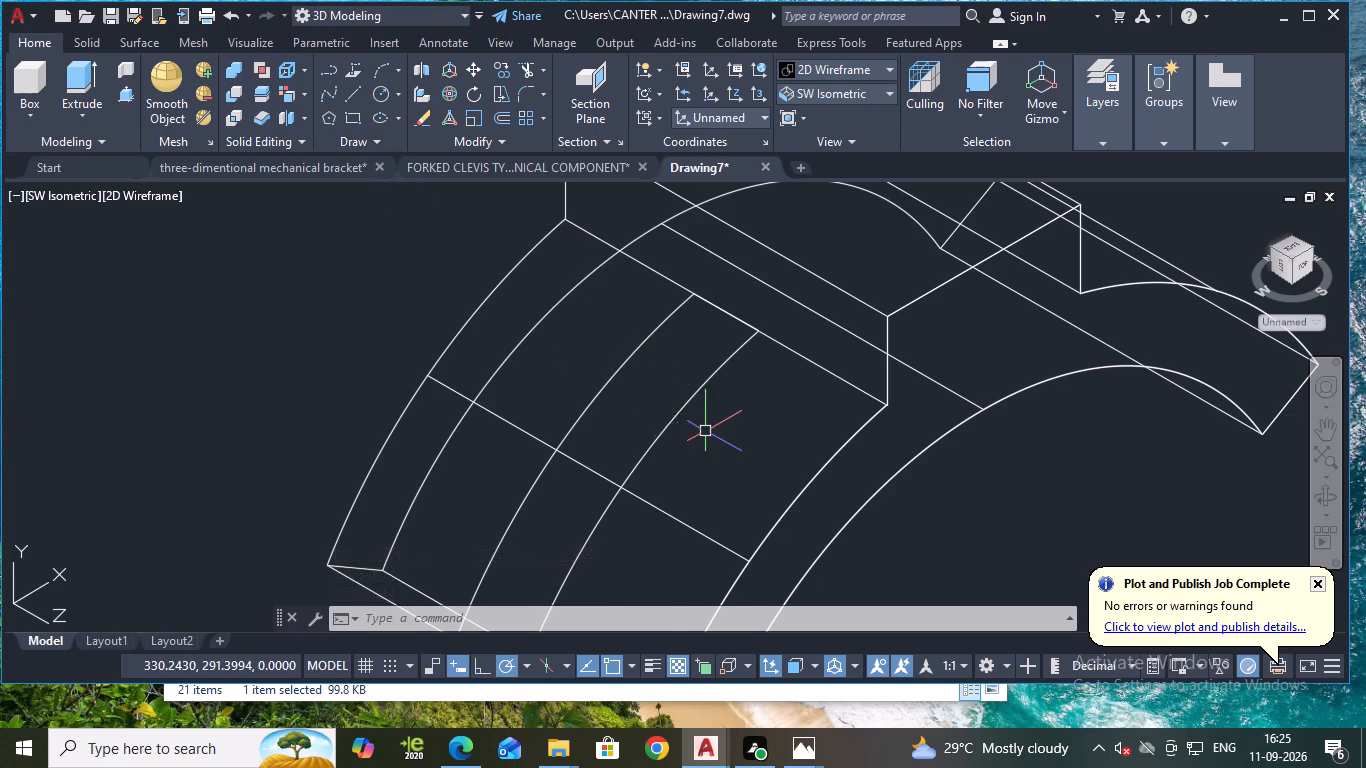
{"action": "scroll", "coordinate": [705, 431], "scroll_direction": "down", "scroll_amount": 1}
{"action": "middle_click_drag", "start_coordinate": [705, 431], "coordinate": [650, 408]}
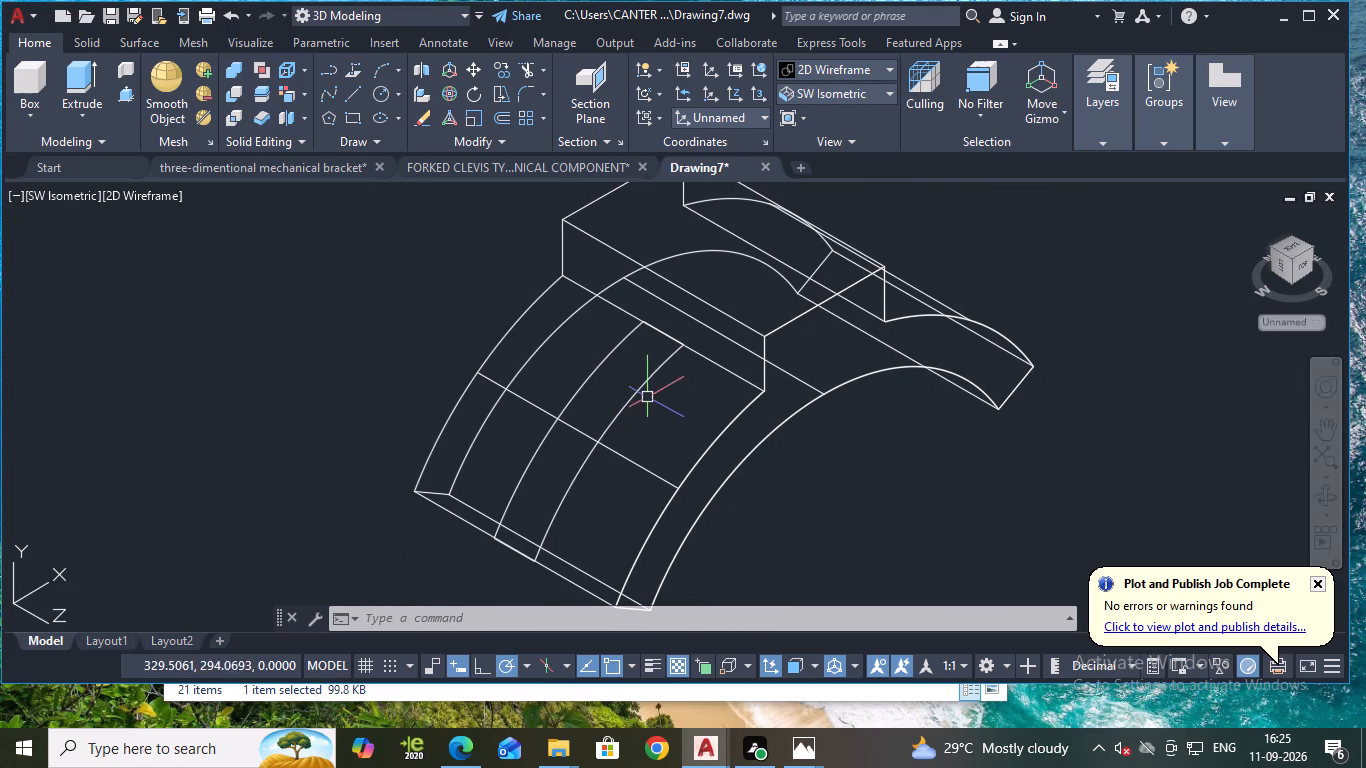
{"action": "left_click", "coordinate": [640, 394]}
{"action": "left_click", "coordinate": [596, 371]}
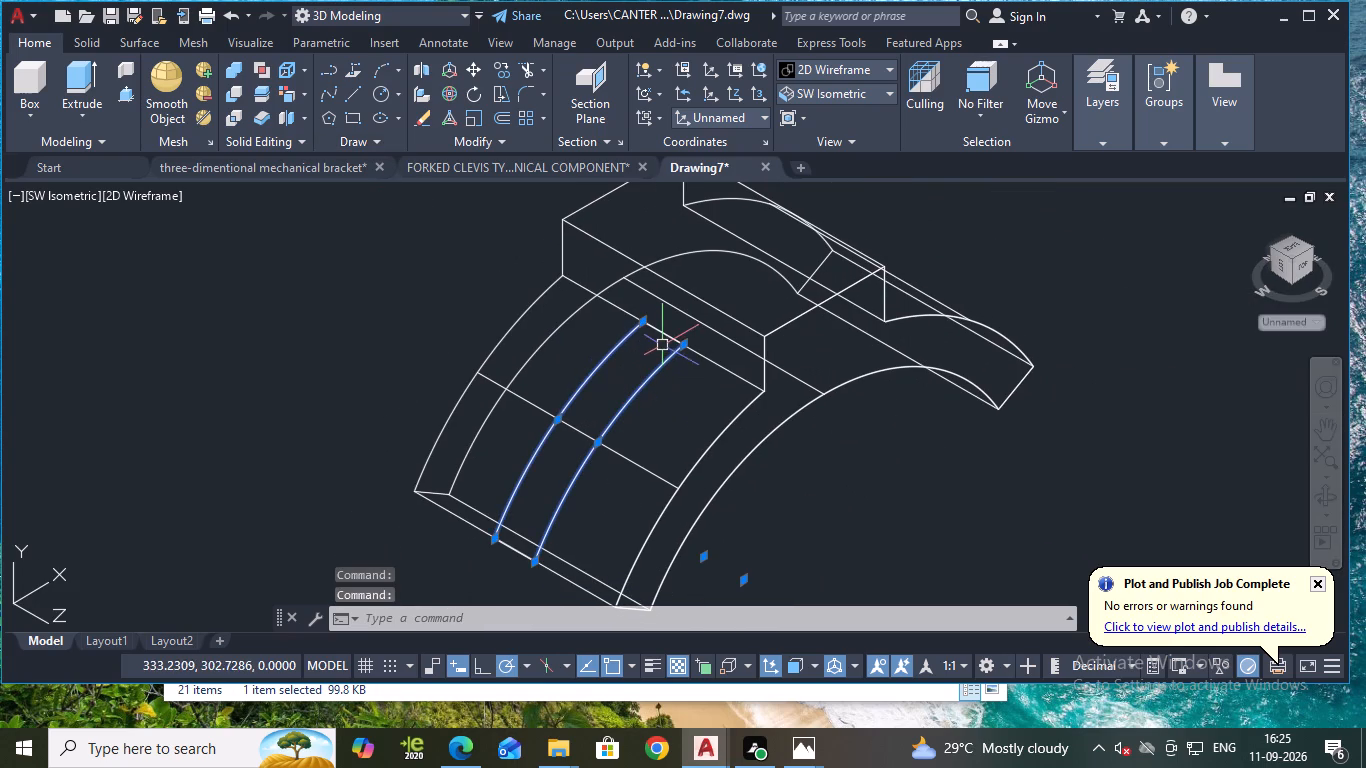
{"action": "left_click", "coordinate": [664, 334]}
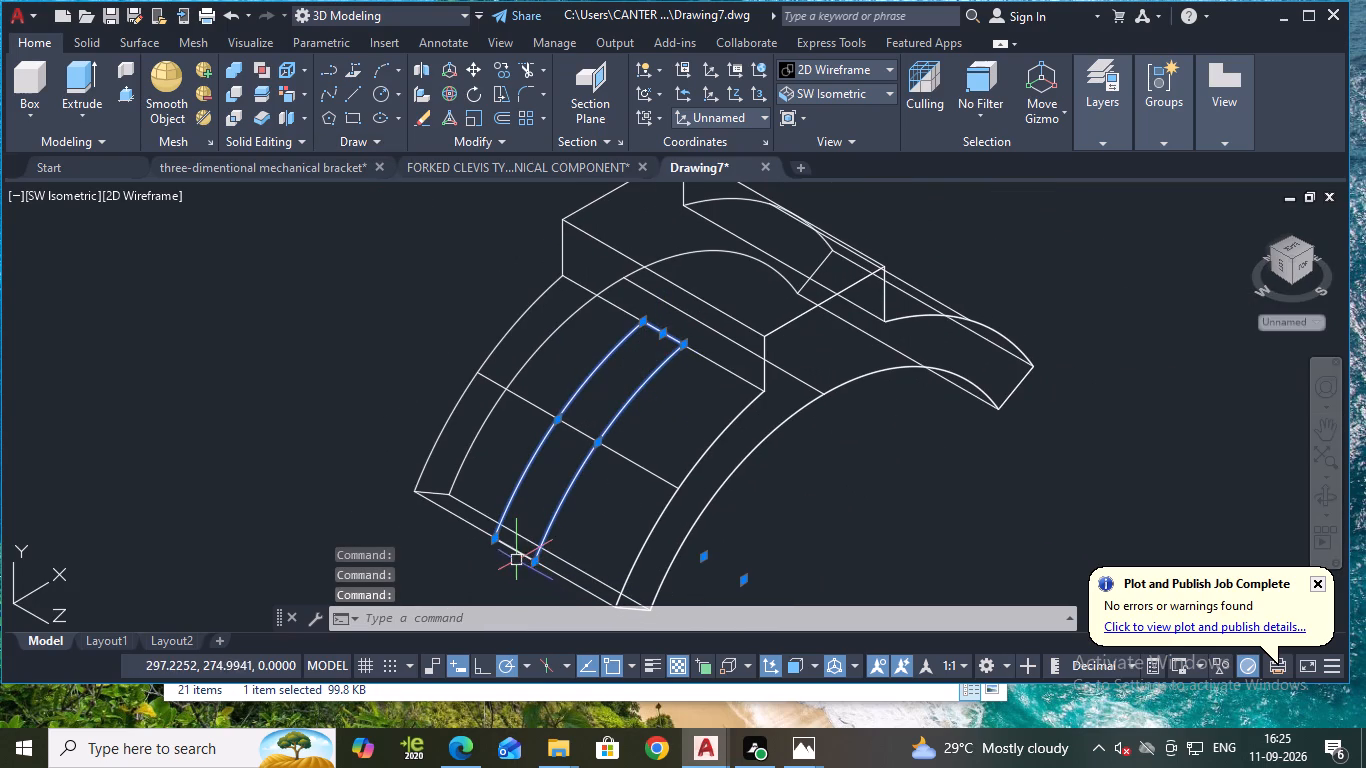
{"action": "left_click", "coordinate": [514, 556]}
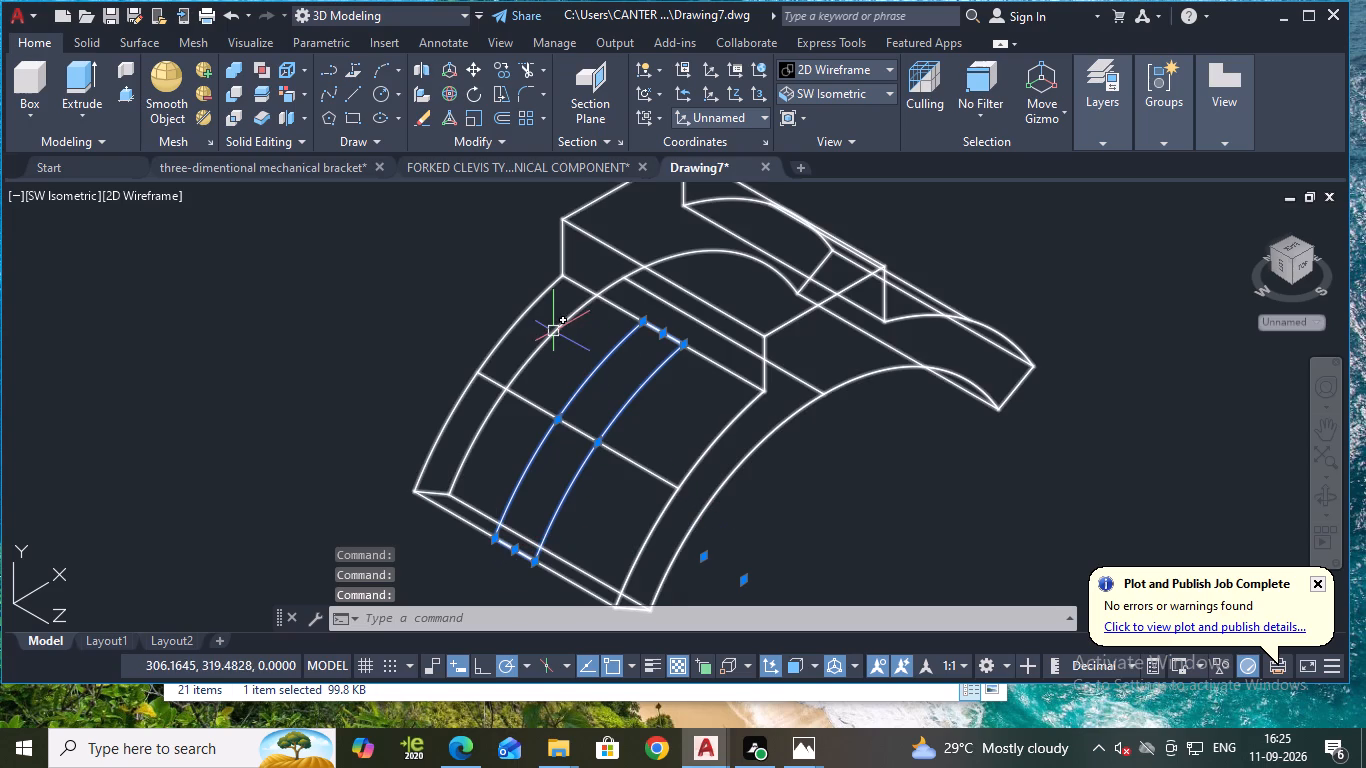
{"action": "key", "text": "j"}
{"action": "key", "text": "Return"}
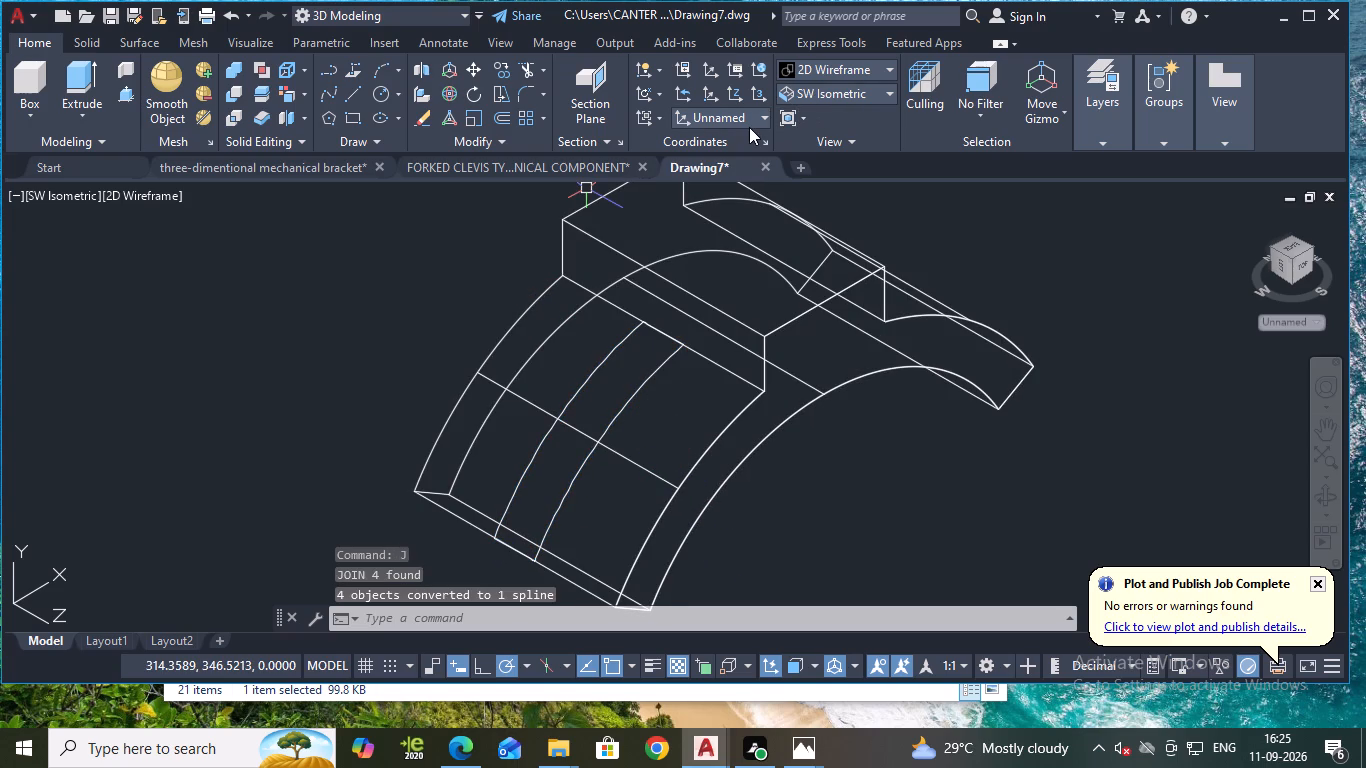
Set the visual style to Shades of Gray.
{"action": "left_click", "coordinate": [841, 68]}
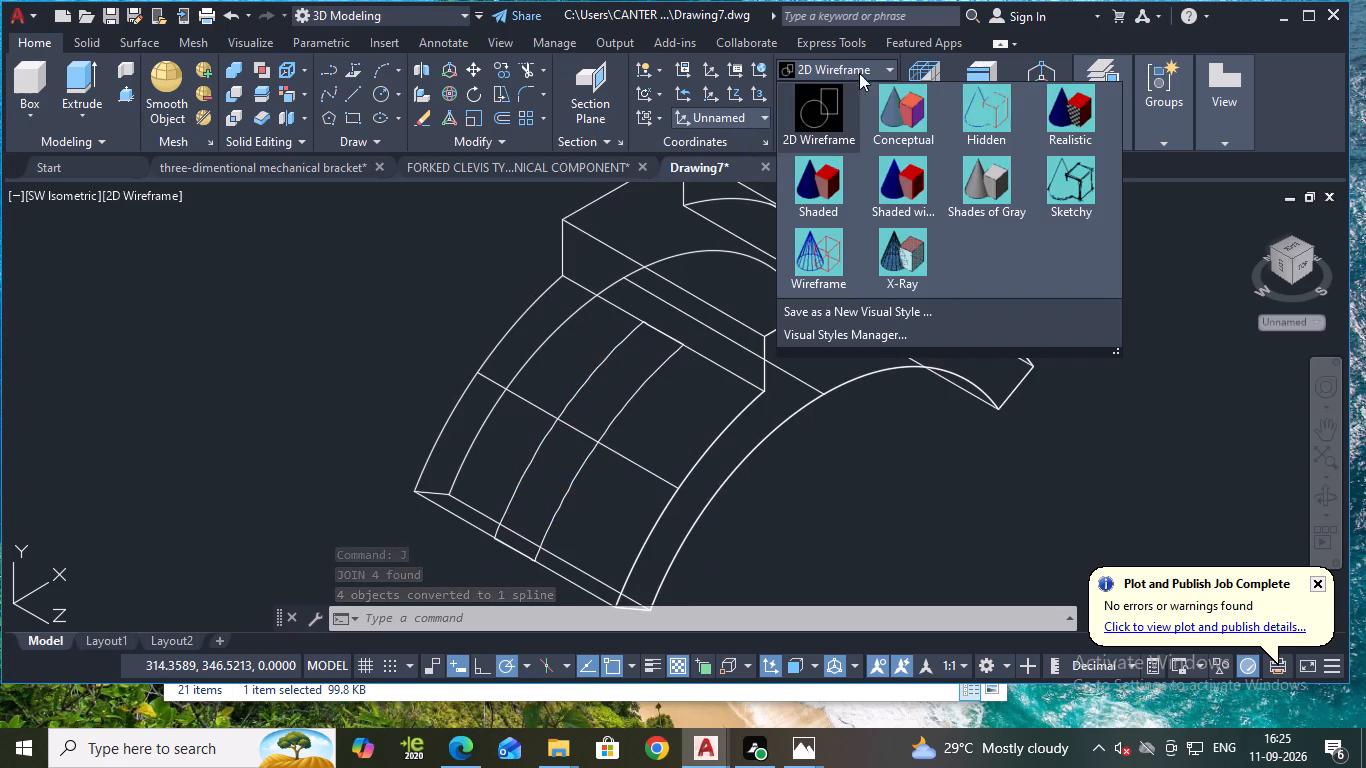
{"action": "left_click", "coordinate": [959, 199]}
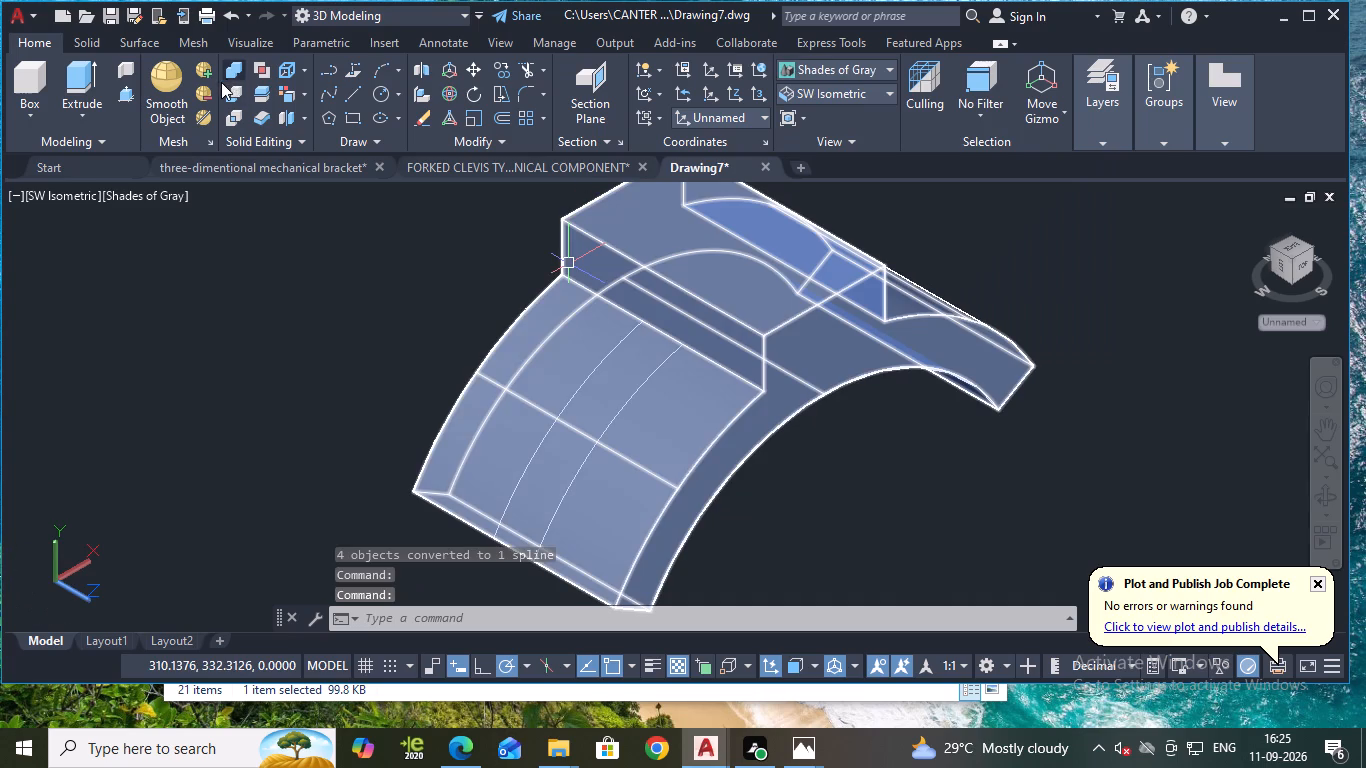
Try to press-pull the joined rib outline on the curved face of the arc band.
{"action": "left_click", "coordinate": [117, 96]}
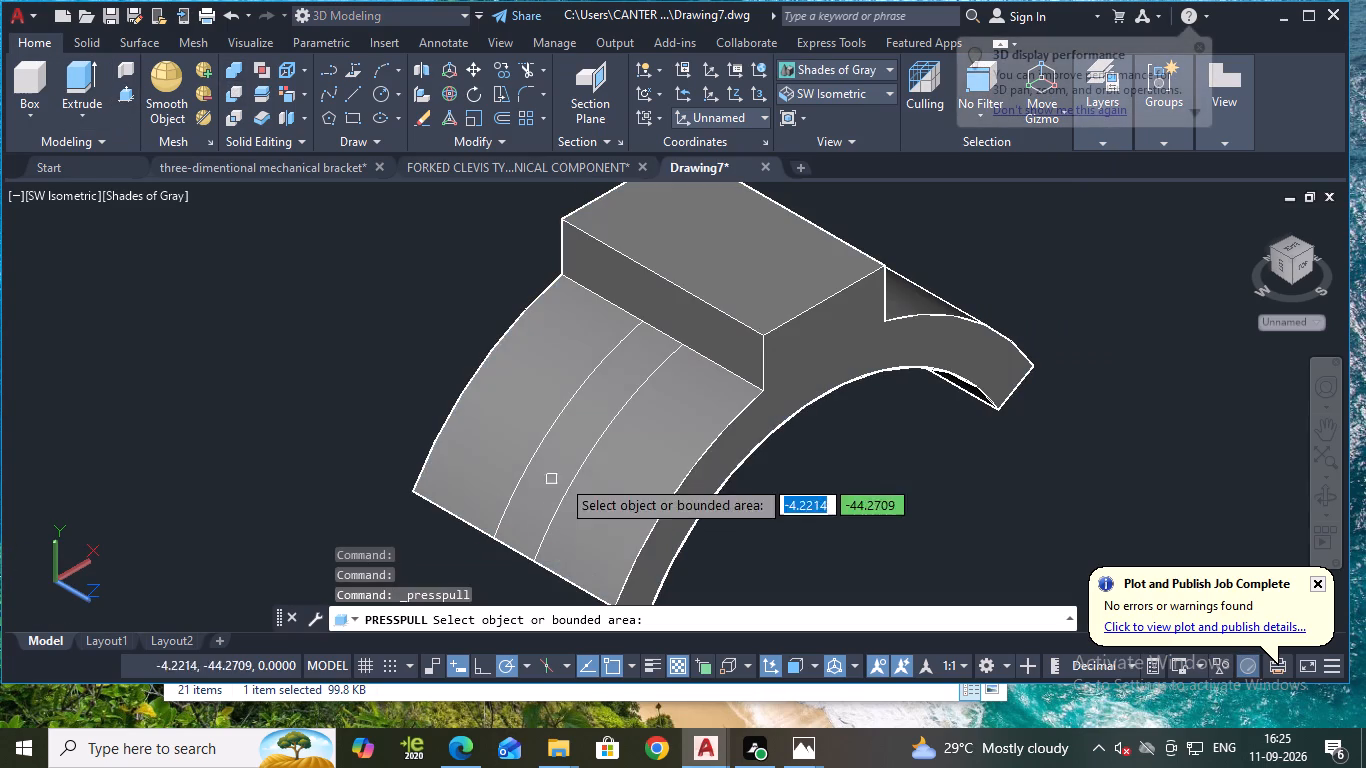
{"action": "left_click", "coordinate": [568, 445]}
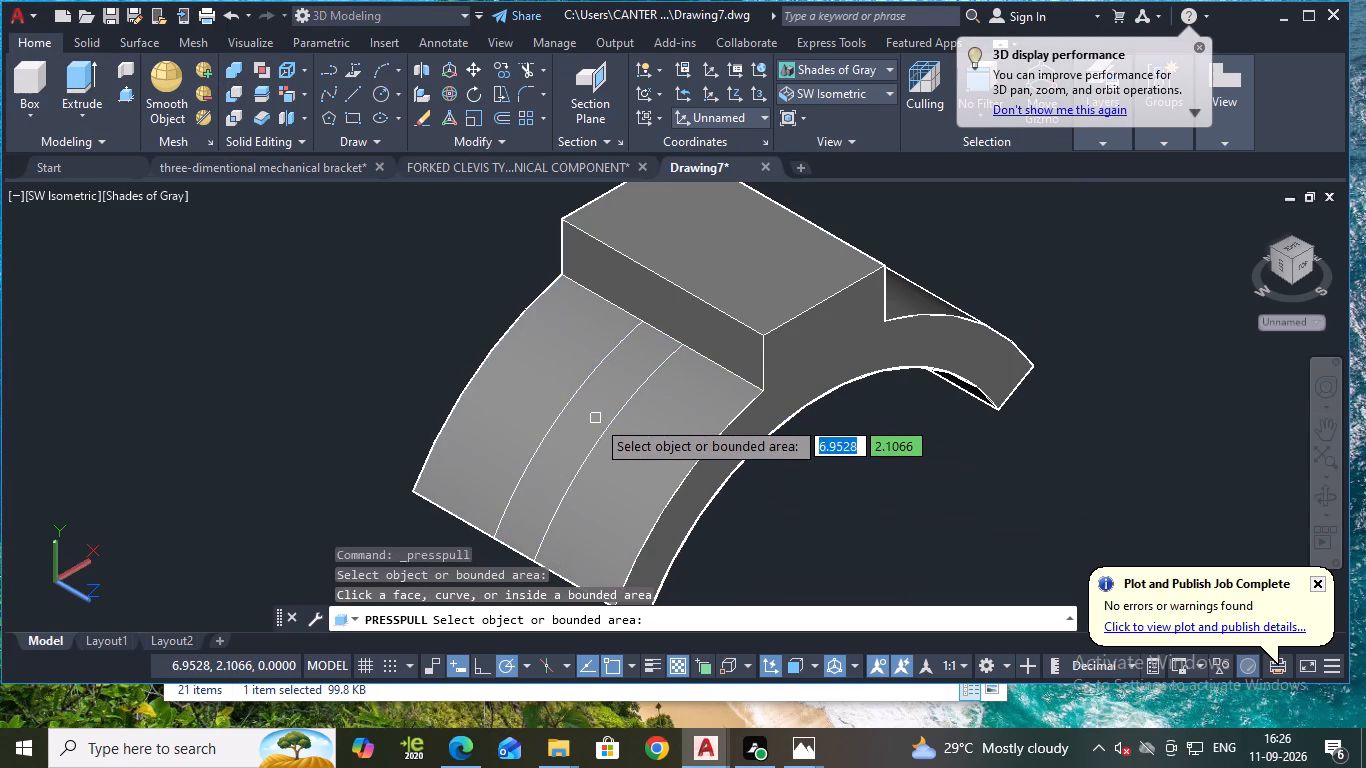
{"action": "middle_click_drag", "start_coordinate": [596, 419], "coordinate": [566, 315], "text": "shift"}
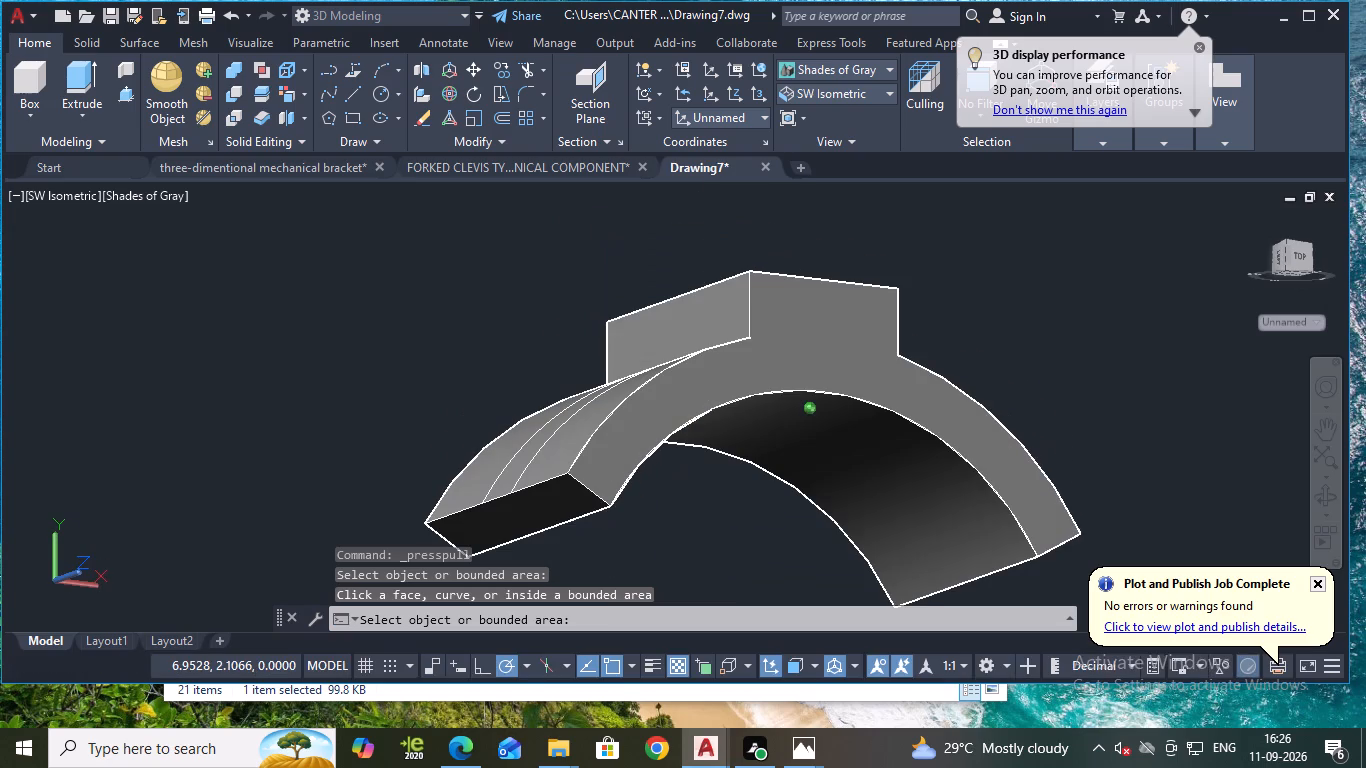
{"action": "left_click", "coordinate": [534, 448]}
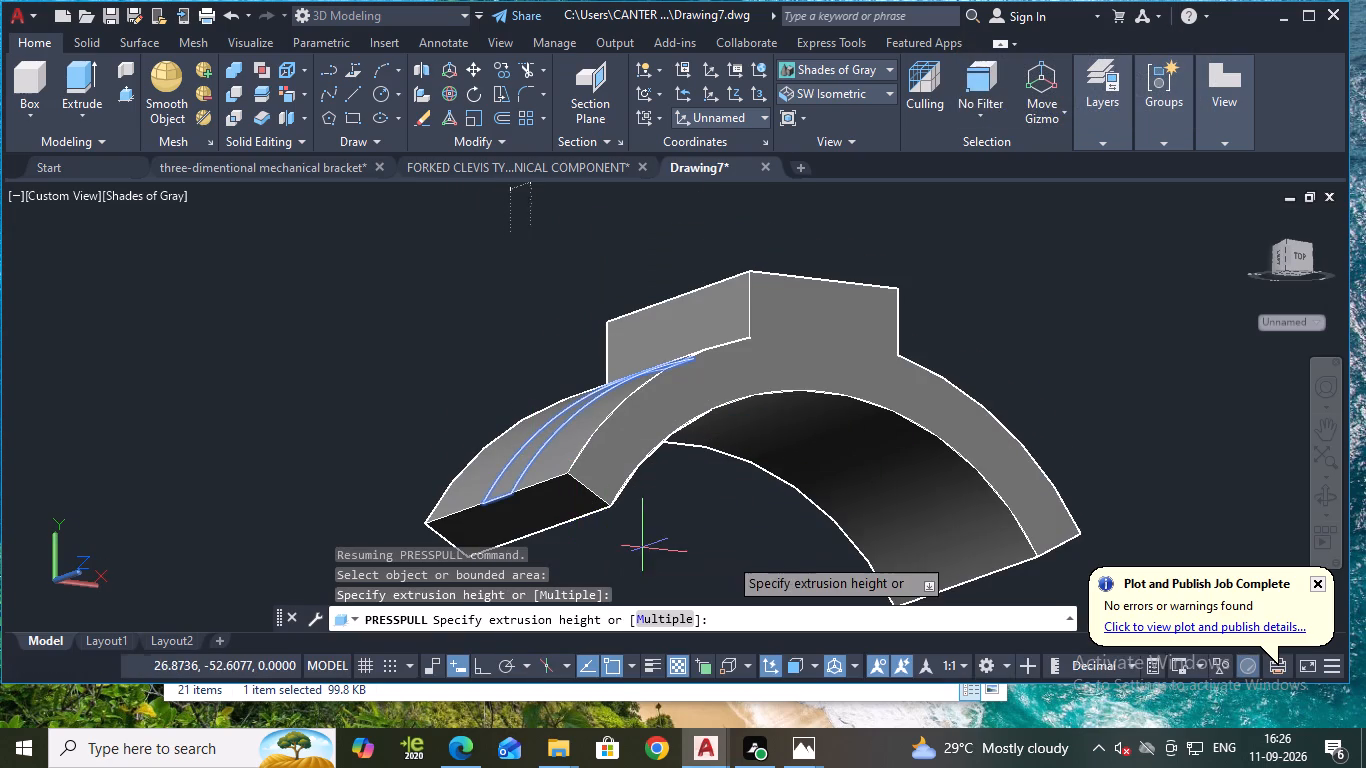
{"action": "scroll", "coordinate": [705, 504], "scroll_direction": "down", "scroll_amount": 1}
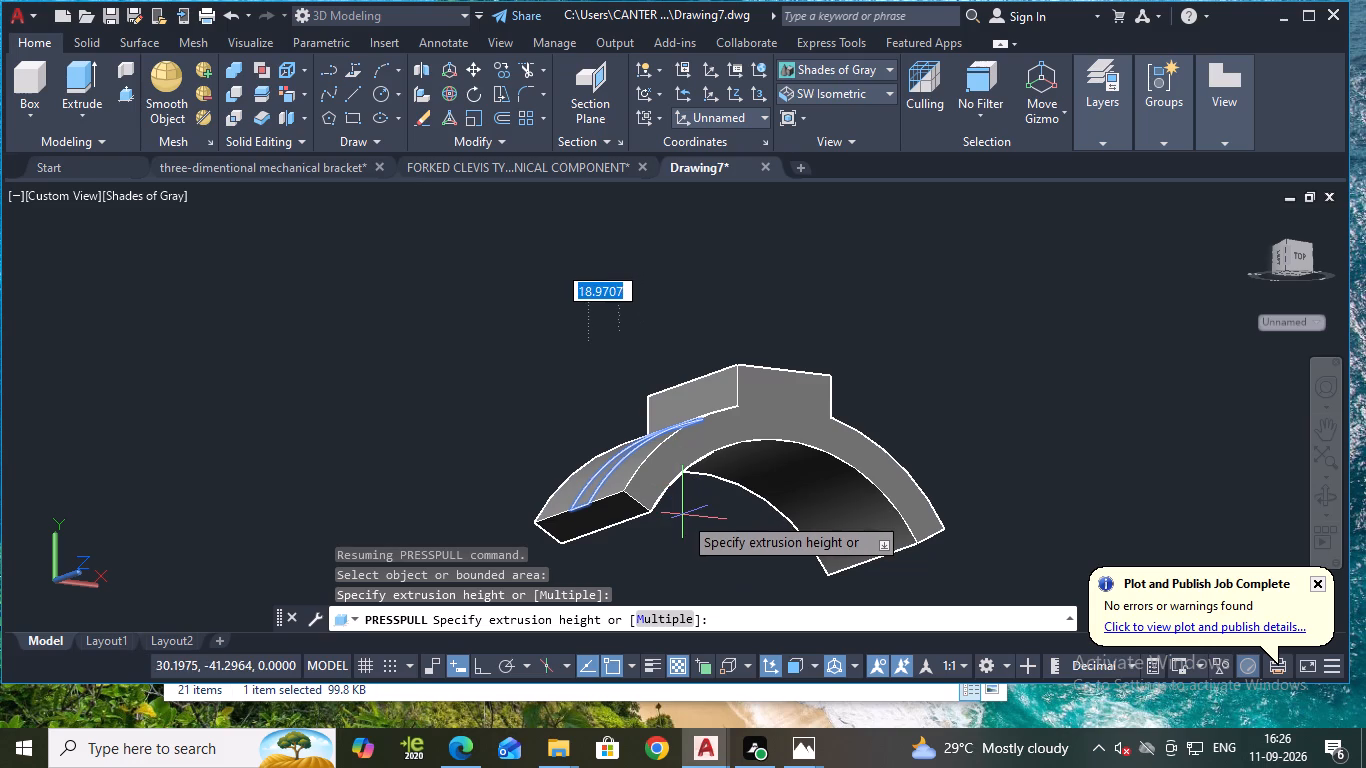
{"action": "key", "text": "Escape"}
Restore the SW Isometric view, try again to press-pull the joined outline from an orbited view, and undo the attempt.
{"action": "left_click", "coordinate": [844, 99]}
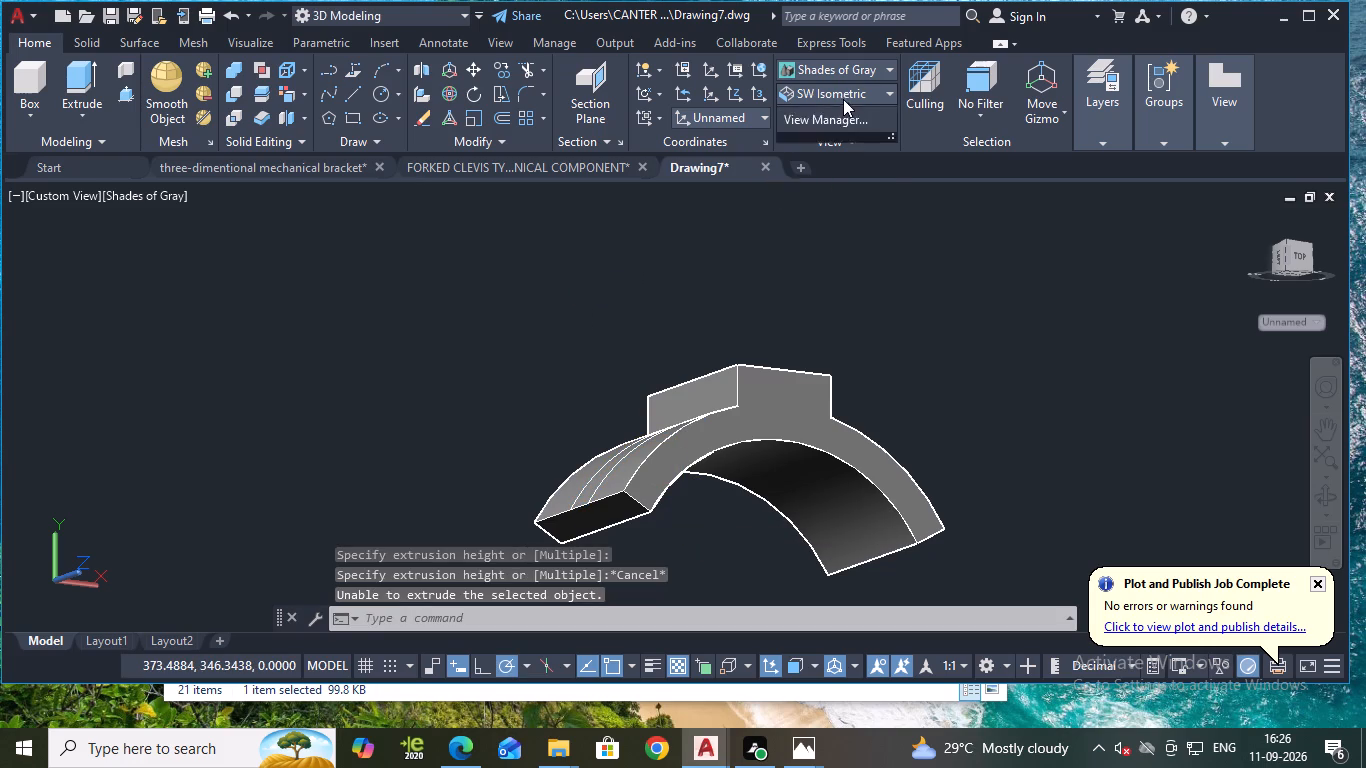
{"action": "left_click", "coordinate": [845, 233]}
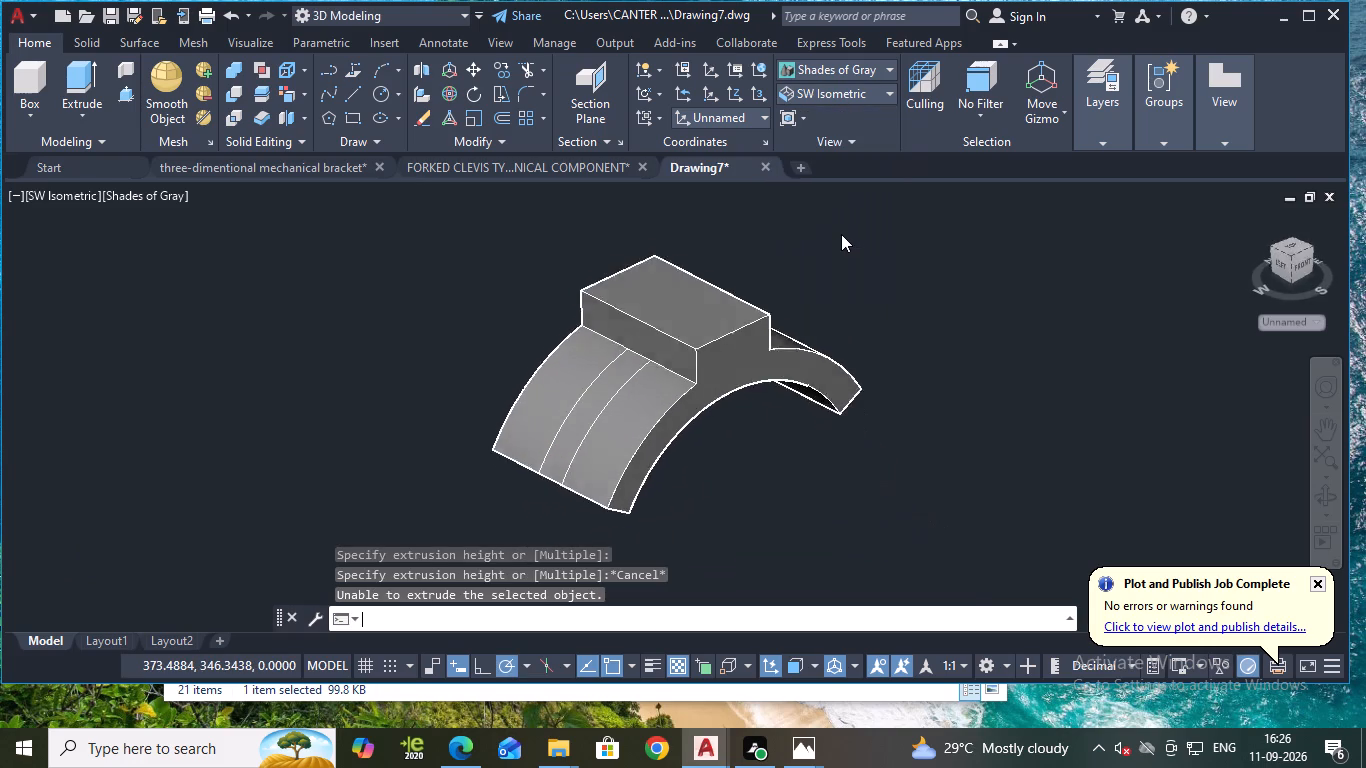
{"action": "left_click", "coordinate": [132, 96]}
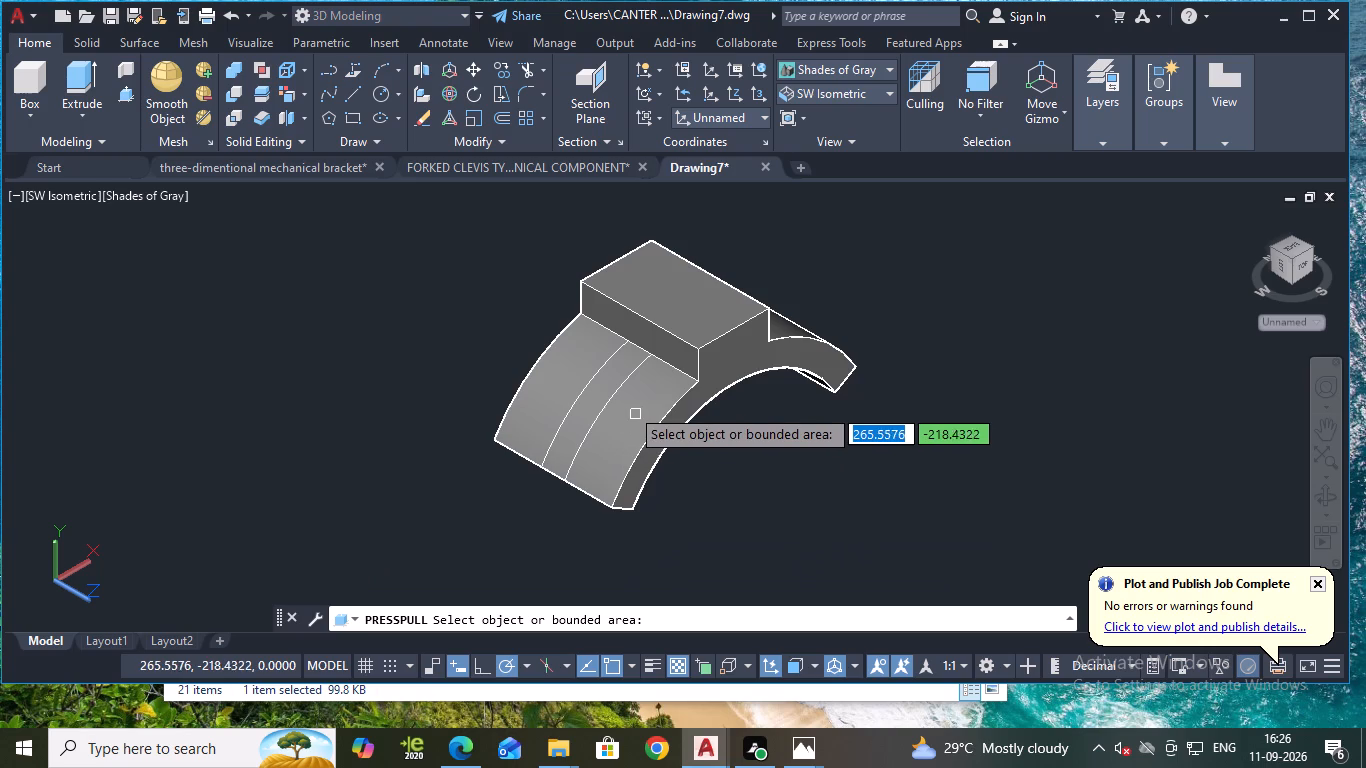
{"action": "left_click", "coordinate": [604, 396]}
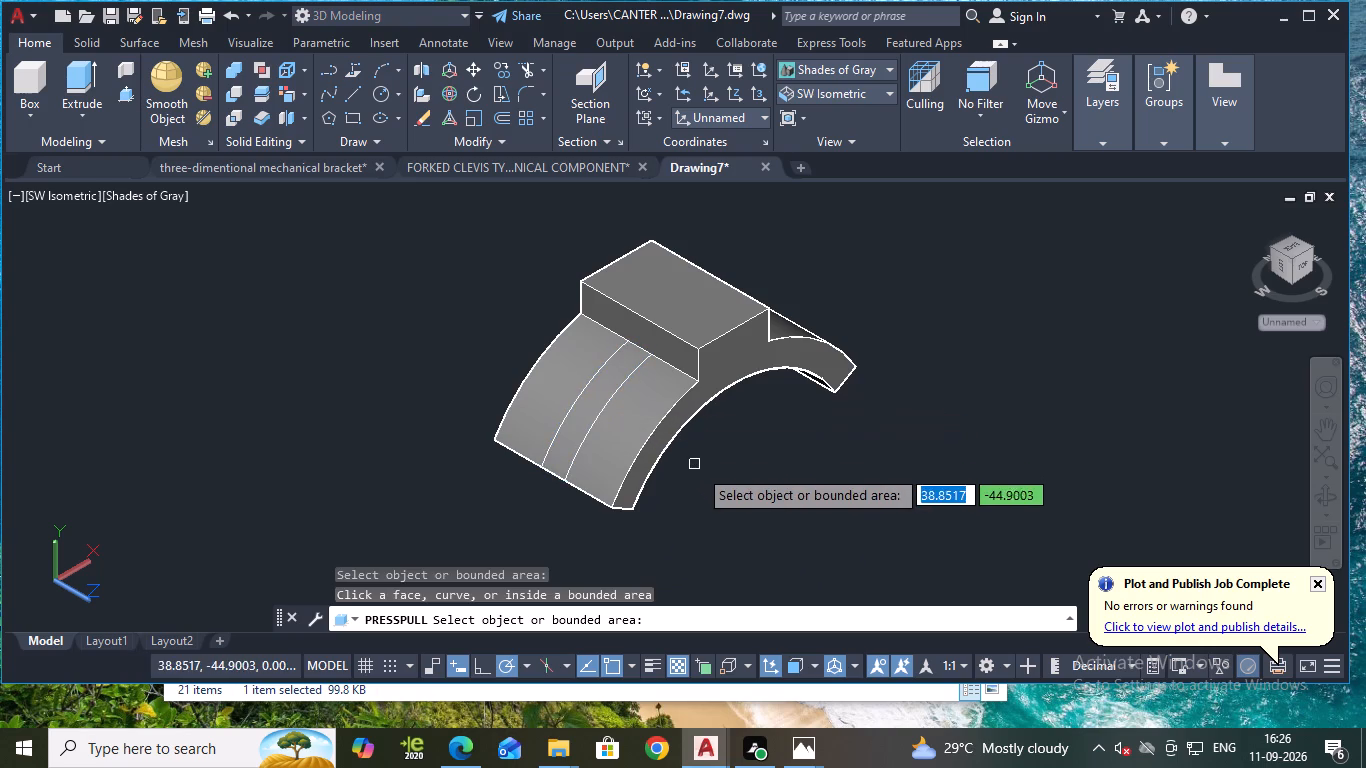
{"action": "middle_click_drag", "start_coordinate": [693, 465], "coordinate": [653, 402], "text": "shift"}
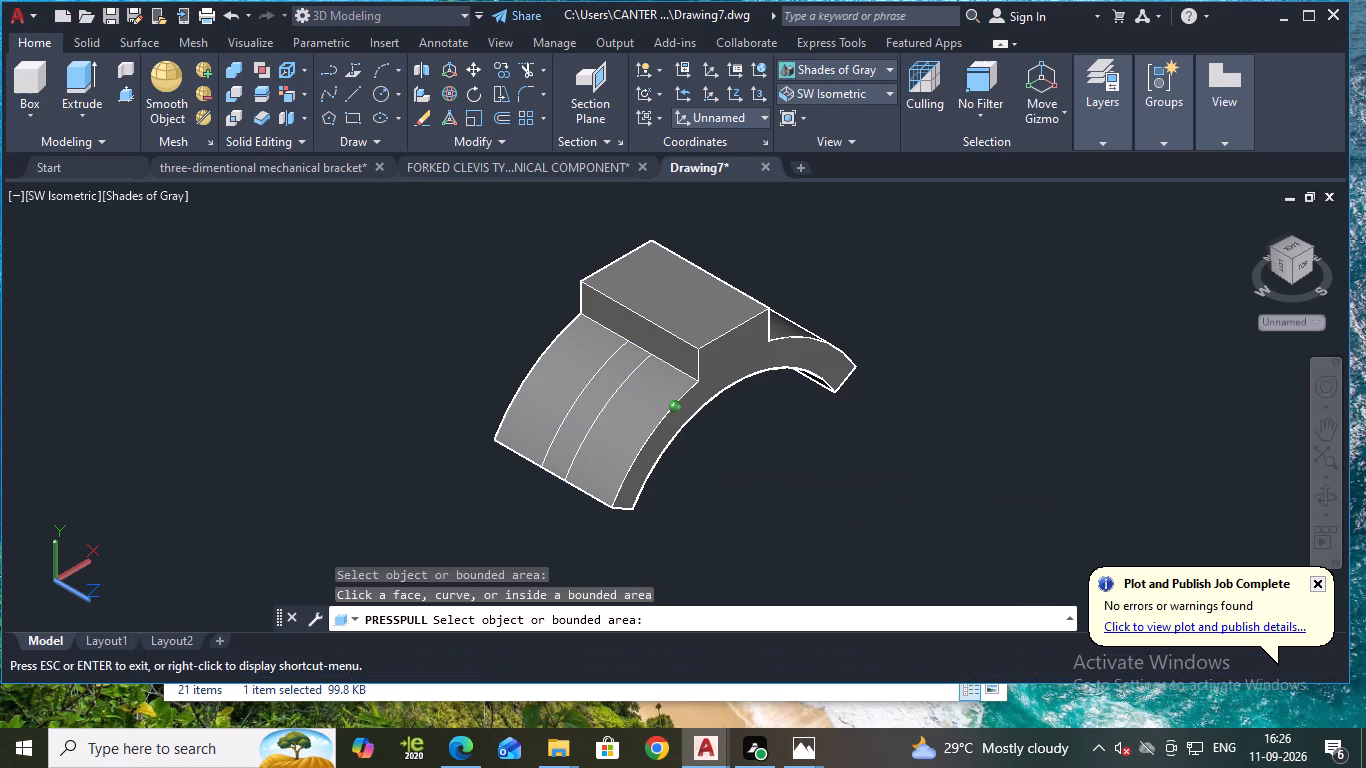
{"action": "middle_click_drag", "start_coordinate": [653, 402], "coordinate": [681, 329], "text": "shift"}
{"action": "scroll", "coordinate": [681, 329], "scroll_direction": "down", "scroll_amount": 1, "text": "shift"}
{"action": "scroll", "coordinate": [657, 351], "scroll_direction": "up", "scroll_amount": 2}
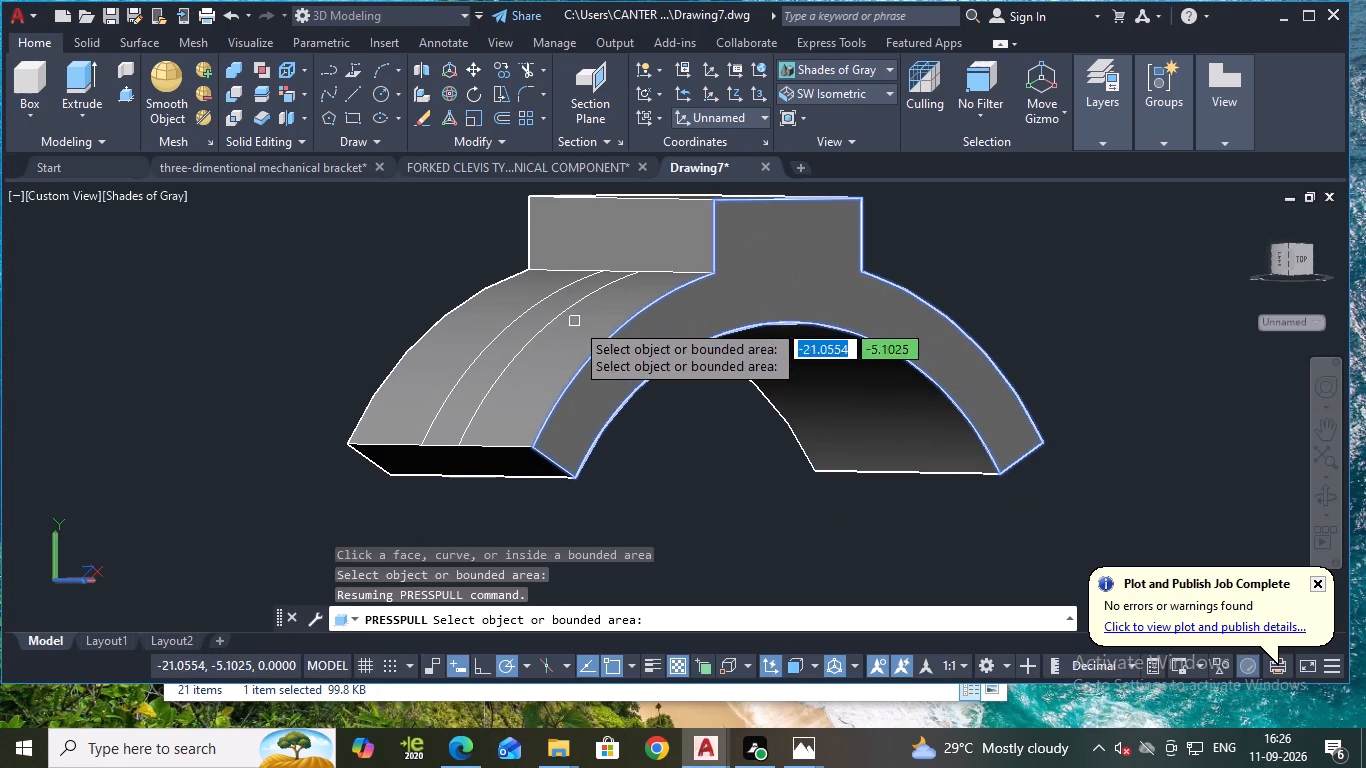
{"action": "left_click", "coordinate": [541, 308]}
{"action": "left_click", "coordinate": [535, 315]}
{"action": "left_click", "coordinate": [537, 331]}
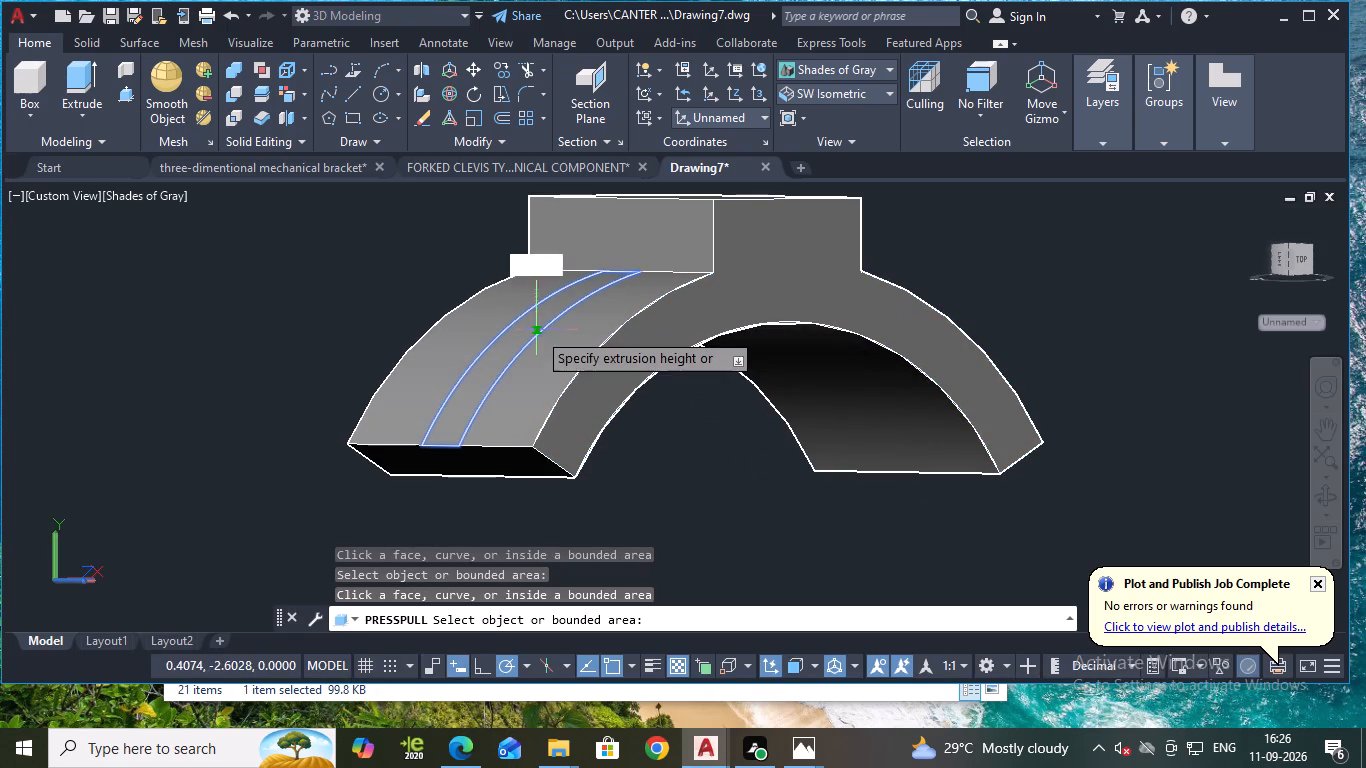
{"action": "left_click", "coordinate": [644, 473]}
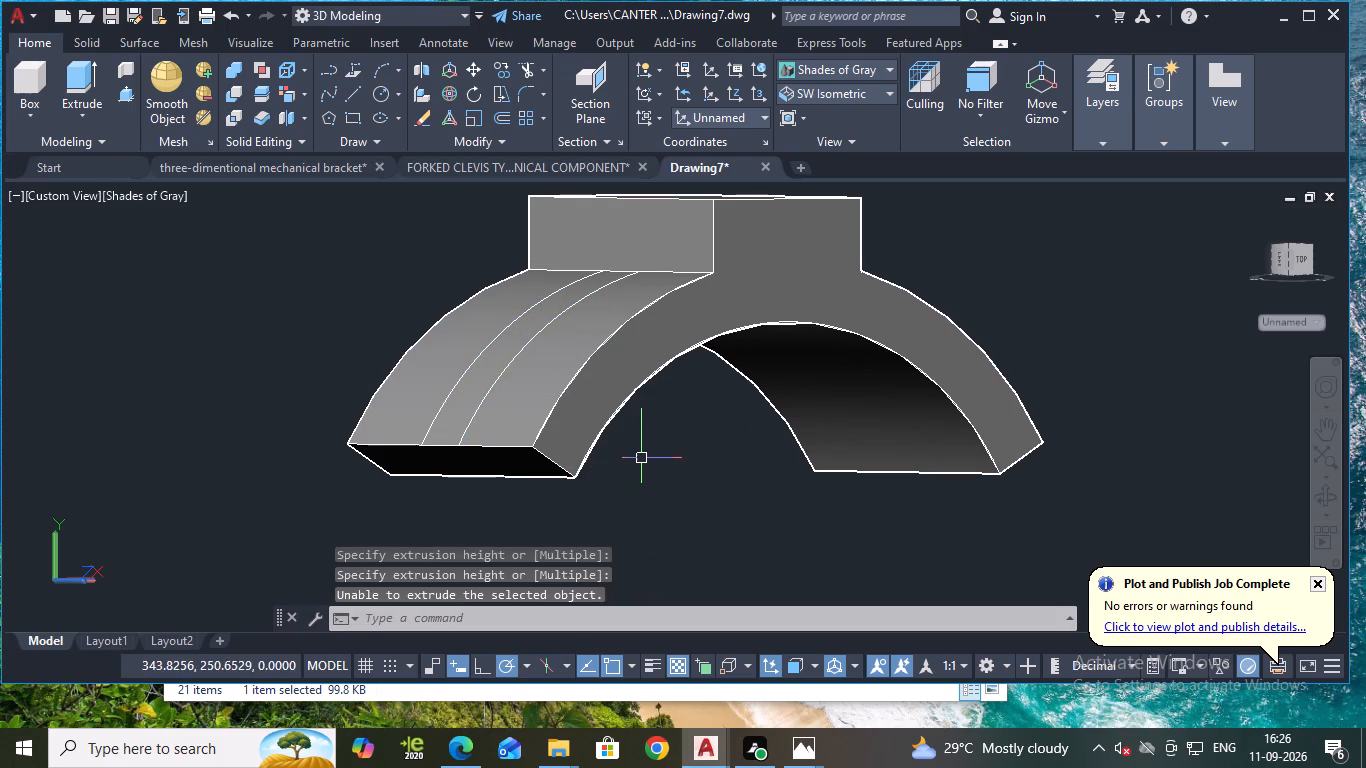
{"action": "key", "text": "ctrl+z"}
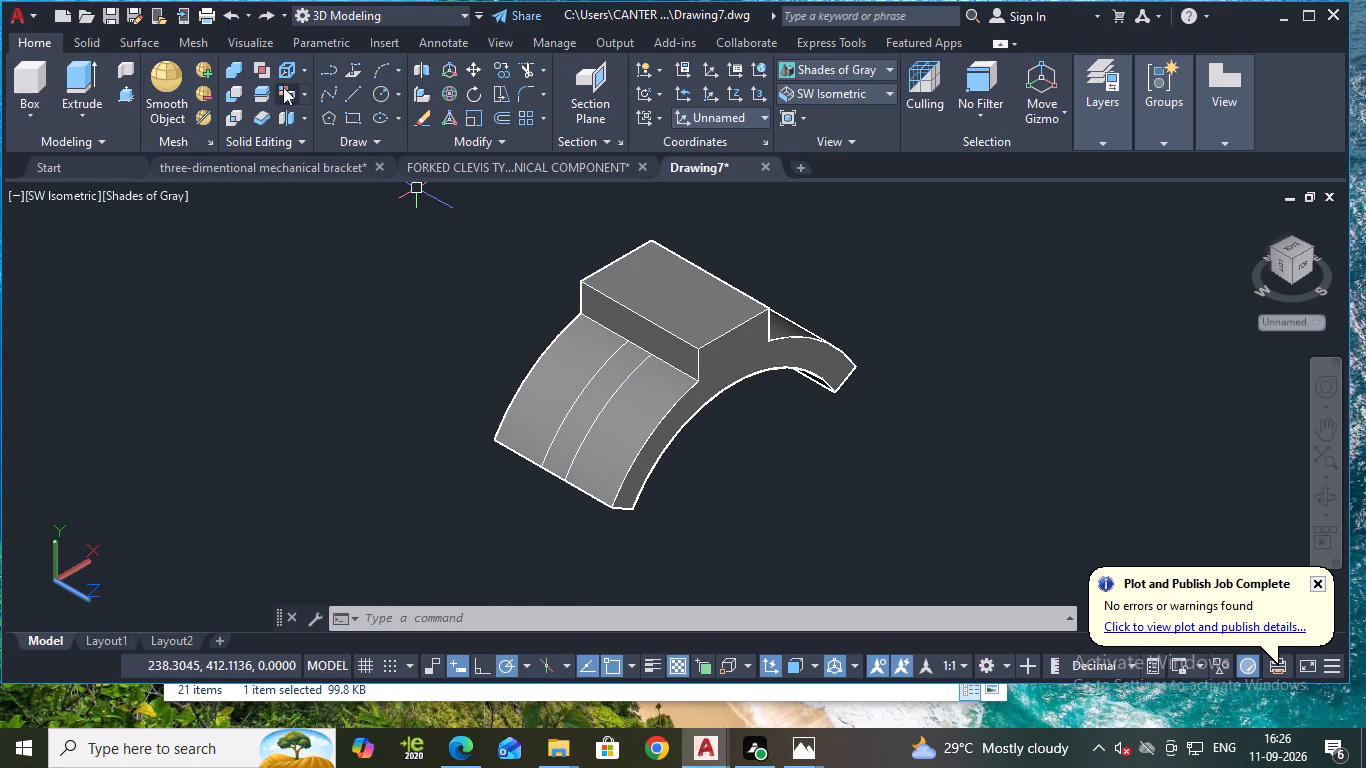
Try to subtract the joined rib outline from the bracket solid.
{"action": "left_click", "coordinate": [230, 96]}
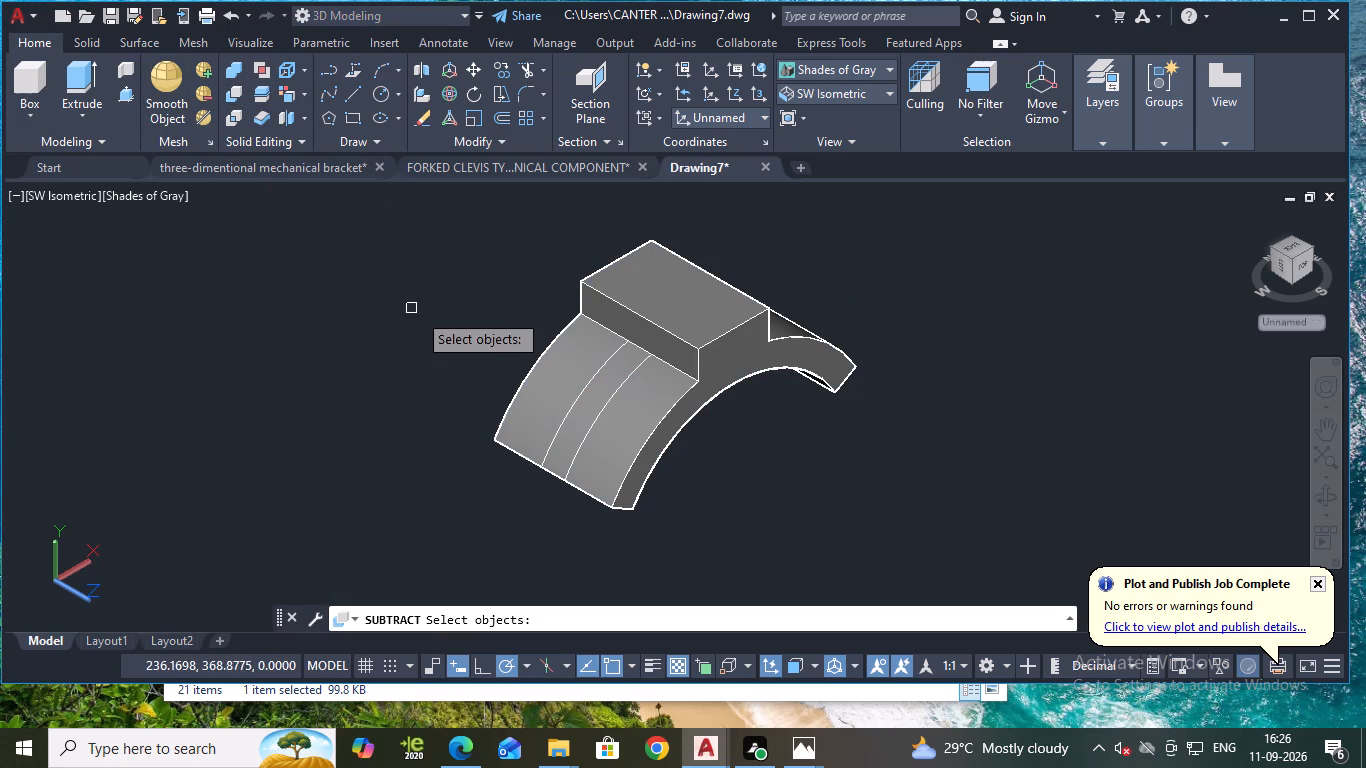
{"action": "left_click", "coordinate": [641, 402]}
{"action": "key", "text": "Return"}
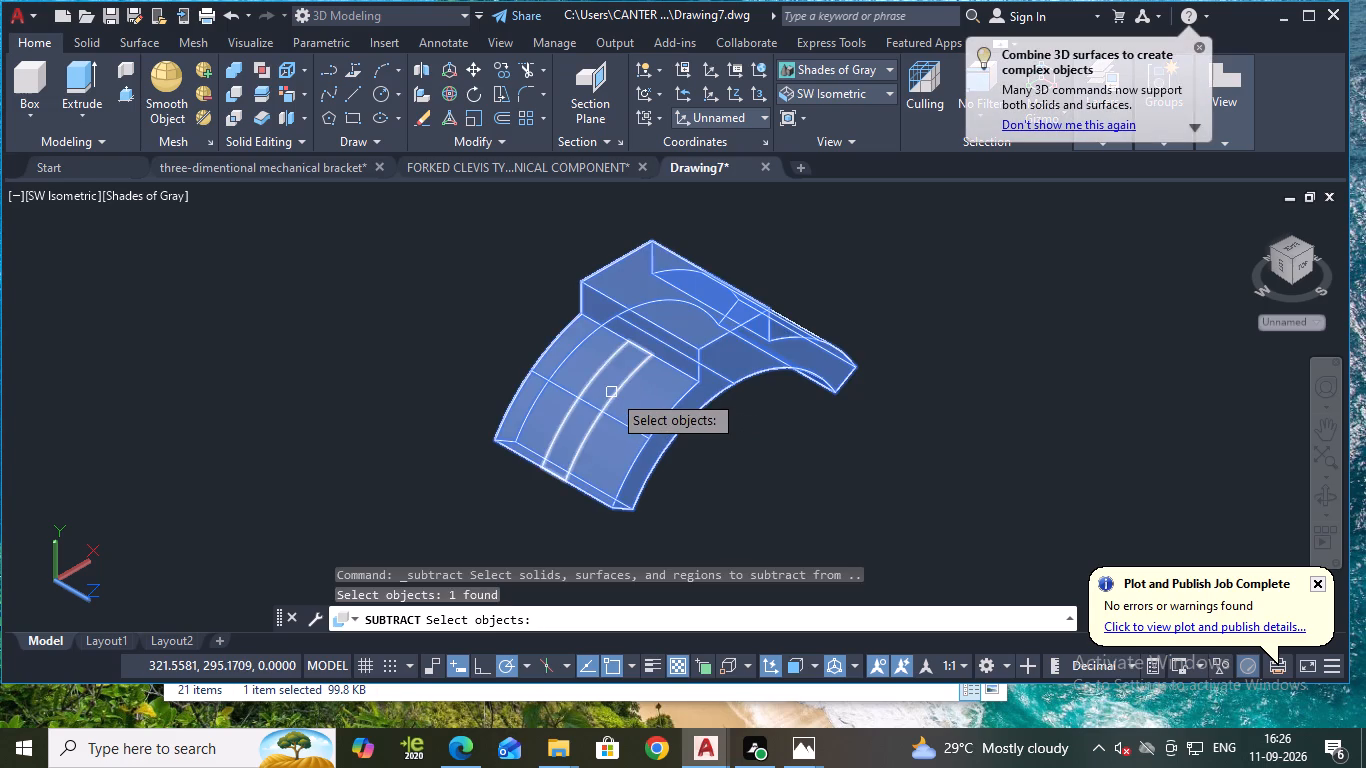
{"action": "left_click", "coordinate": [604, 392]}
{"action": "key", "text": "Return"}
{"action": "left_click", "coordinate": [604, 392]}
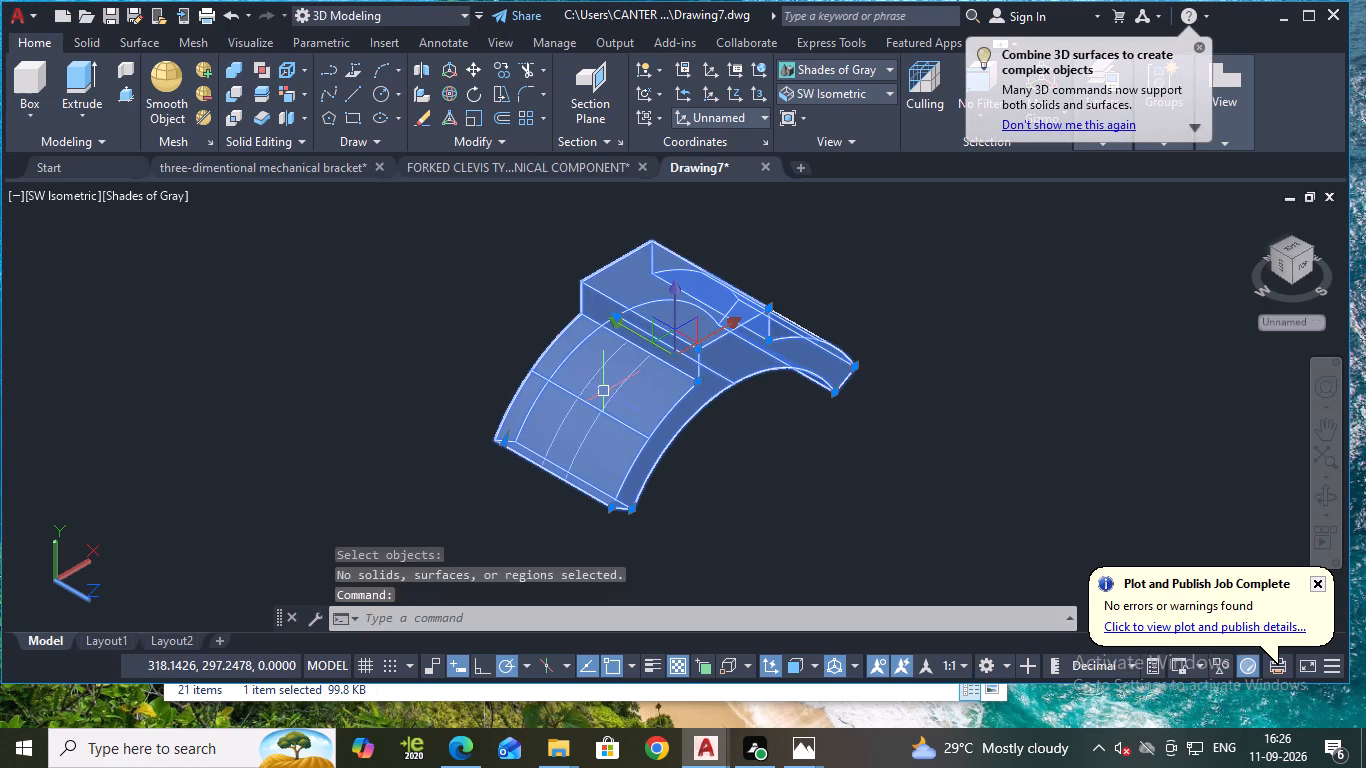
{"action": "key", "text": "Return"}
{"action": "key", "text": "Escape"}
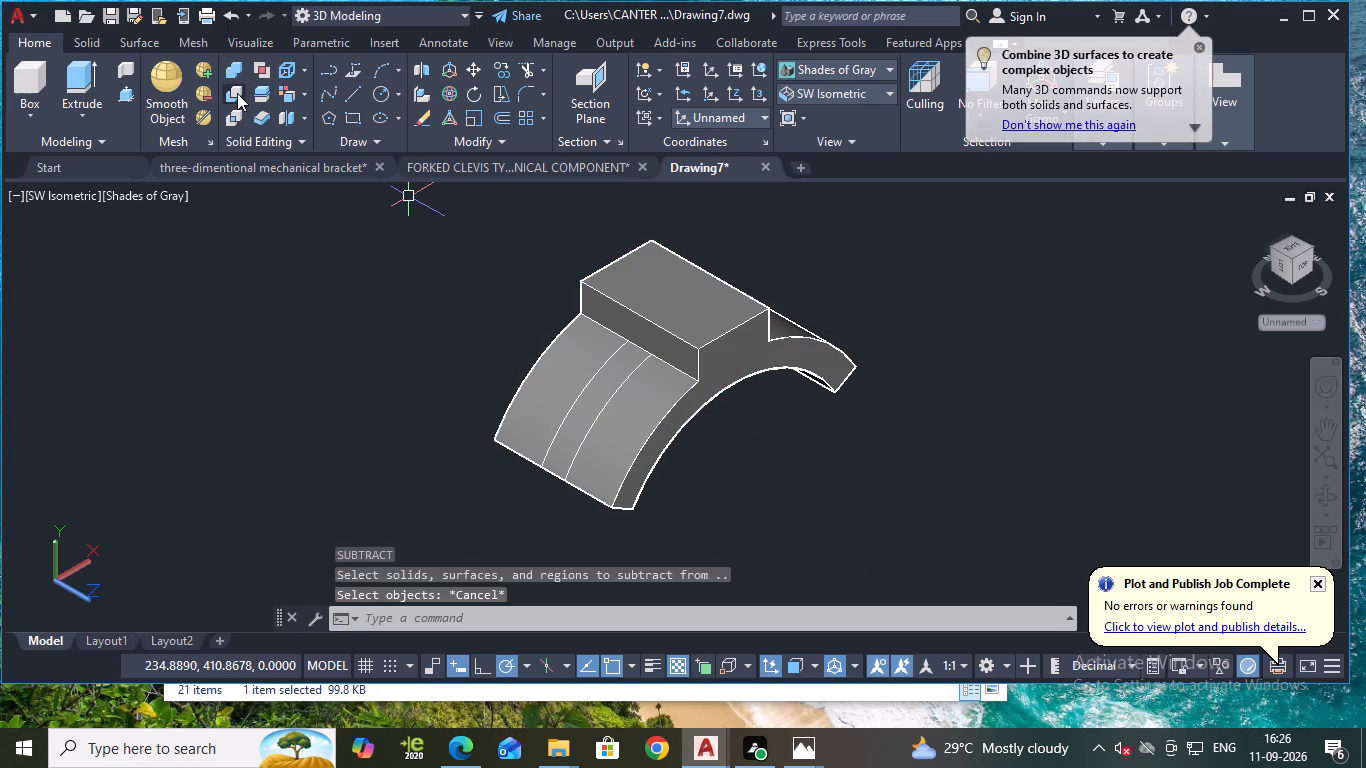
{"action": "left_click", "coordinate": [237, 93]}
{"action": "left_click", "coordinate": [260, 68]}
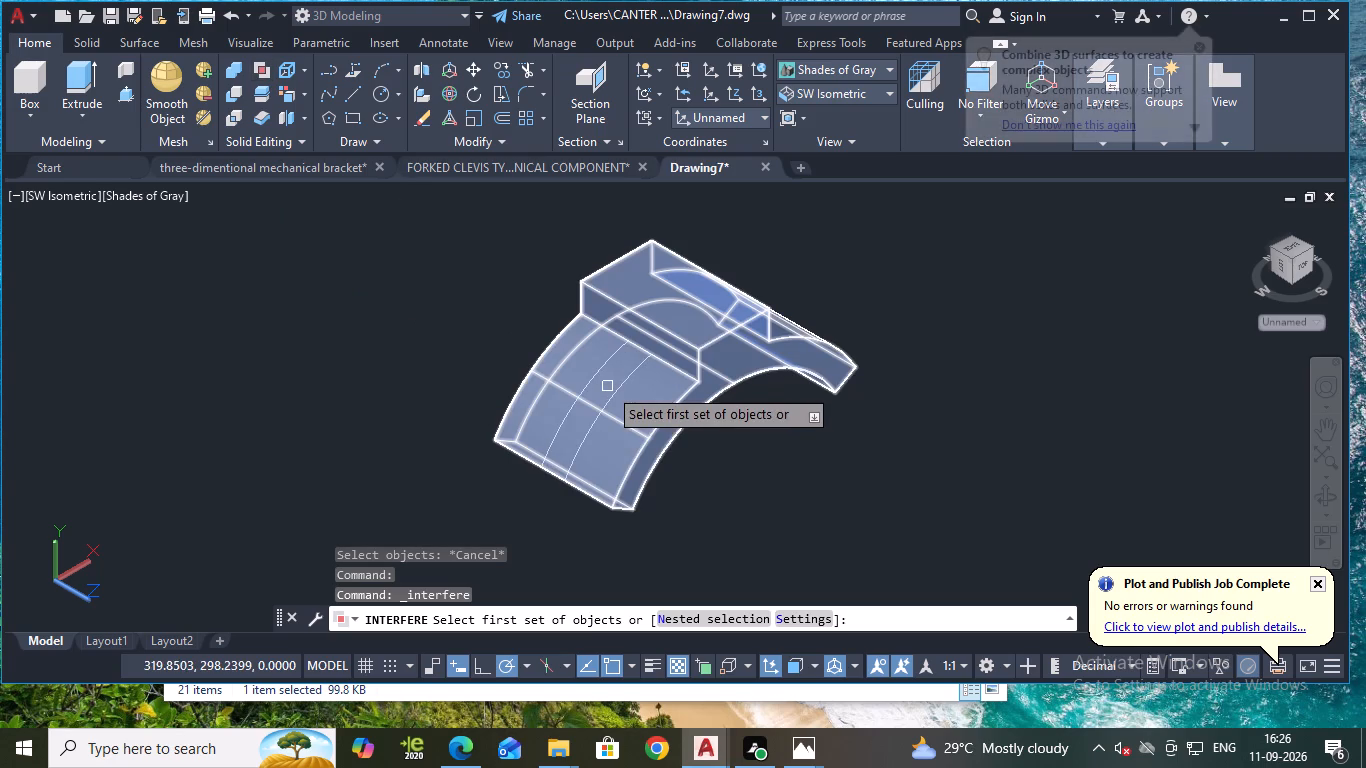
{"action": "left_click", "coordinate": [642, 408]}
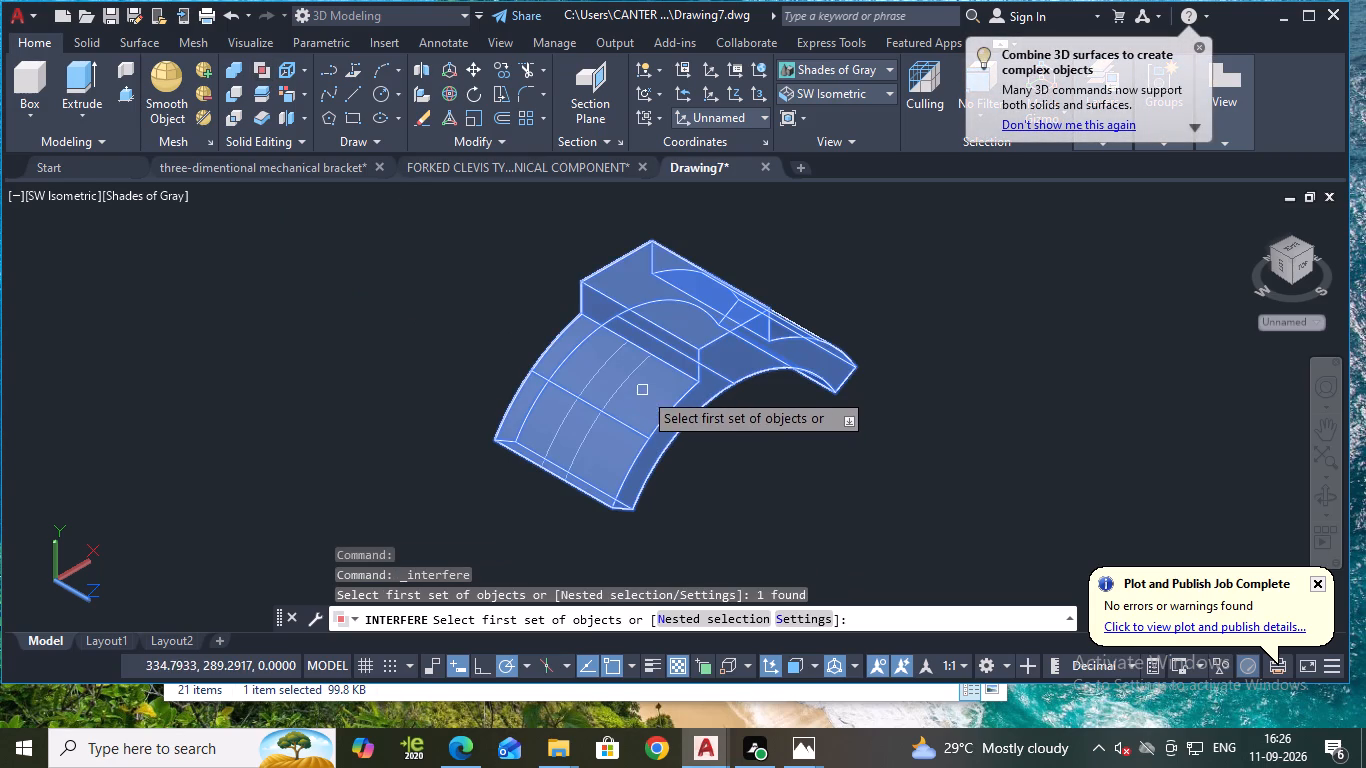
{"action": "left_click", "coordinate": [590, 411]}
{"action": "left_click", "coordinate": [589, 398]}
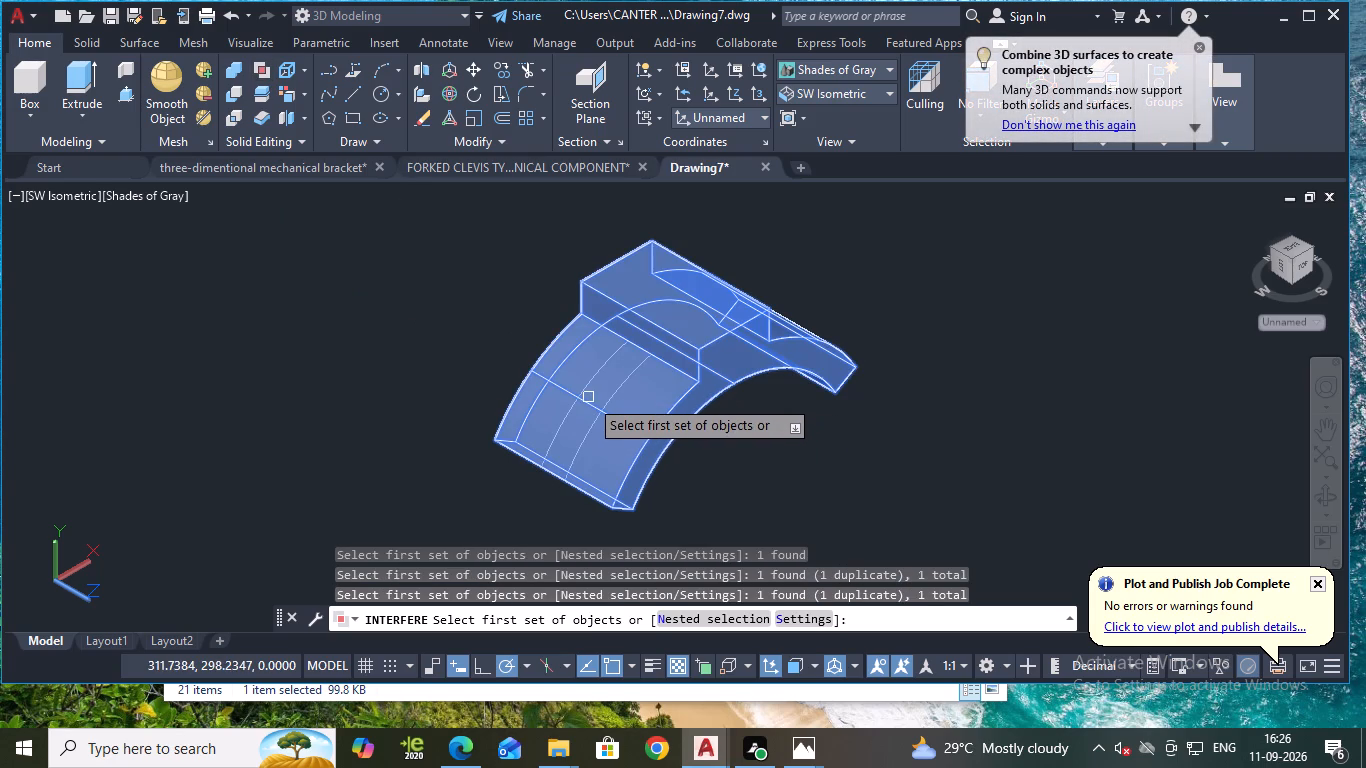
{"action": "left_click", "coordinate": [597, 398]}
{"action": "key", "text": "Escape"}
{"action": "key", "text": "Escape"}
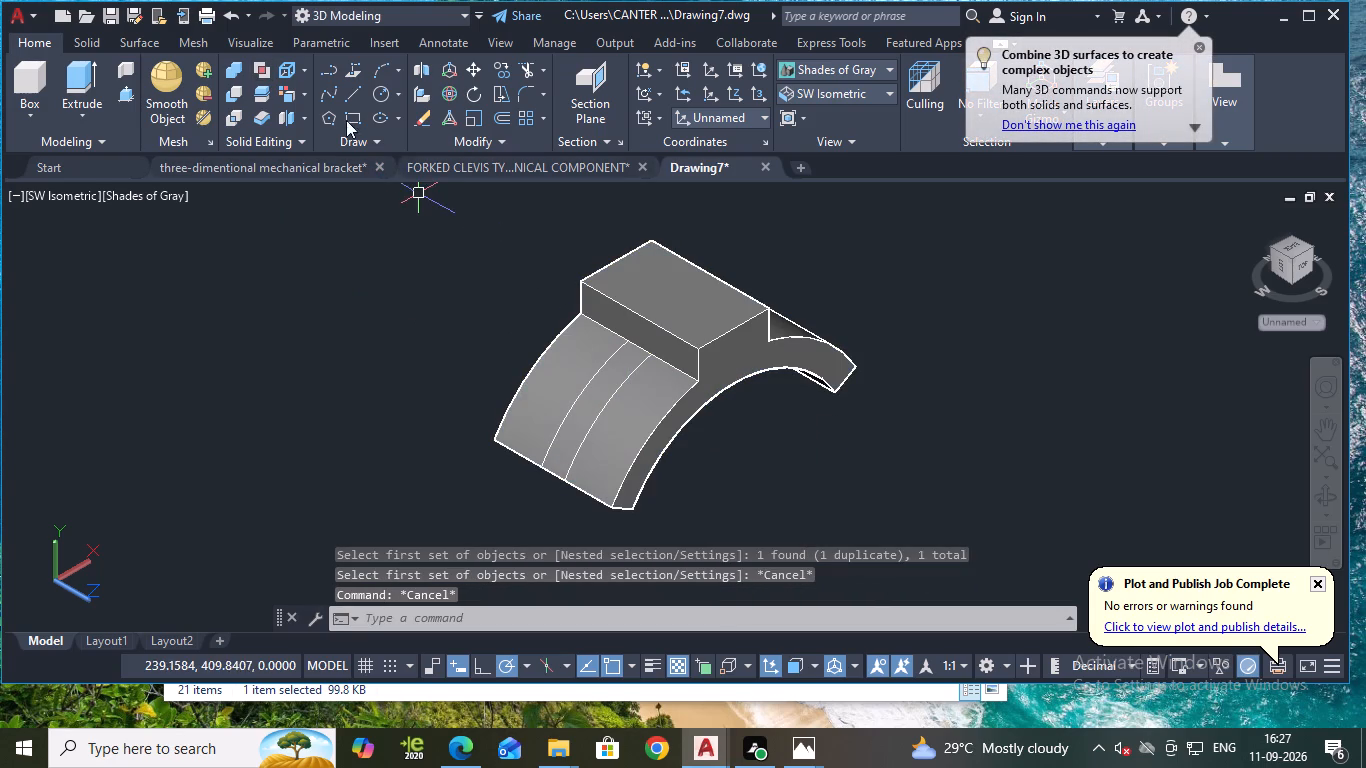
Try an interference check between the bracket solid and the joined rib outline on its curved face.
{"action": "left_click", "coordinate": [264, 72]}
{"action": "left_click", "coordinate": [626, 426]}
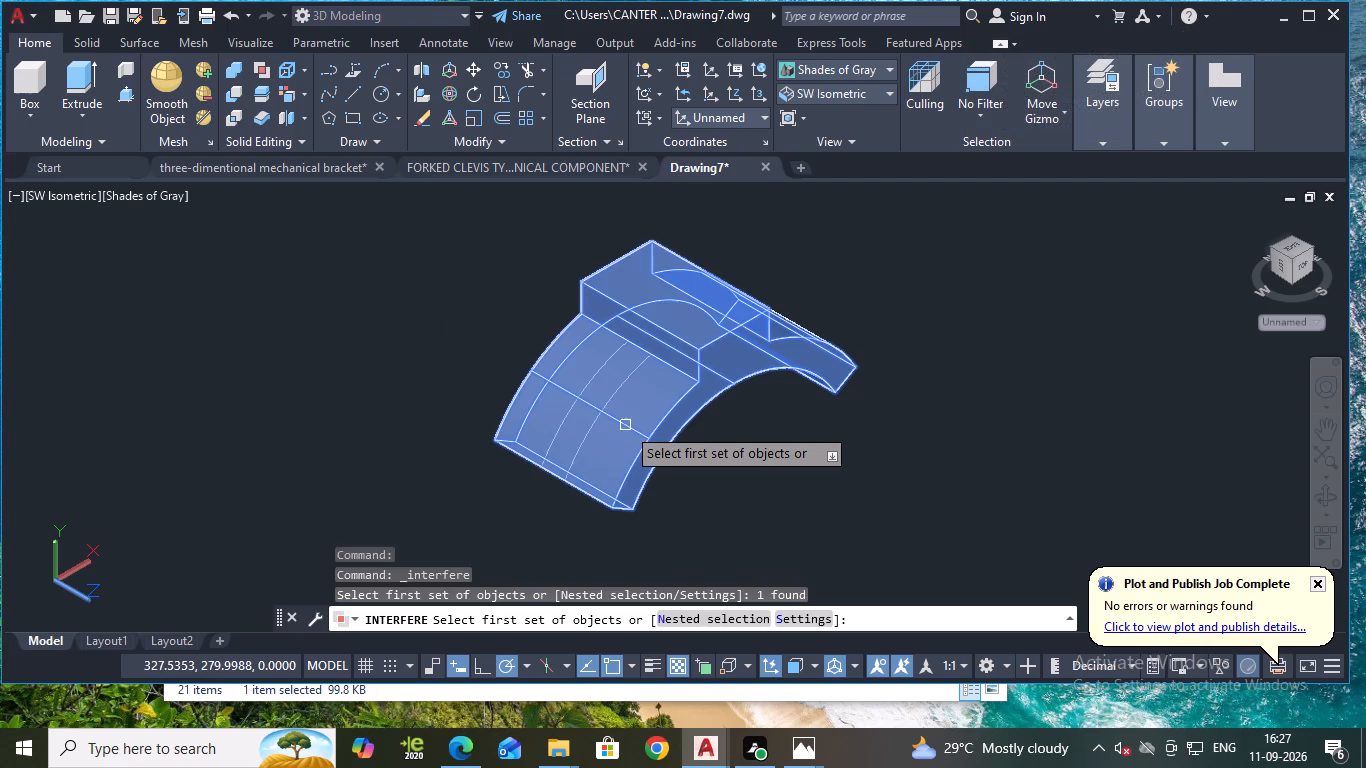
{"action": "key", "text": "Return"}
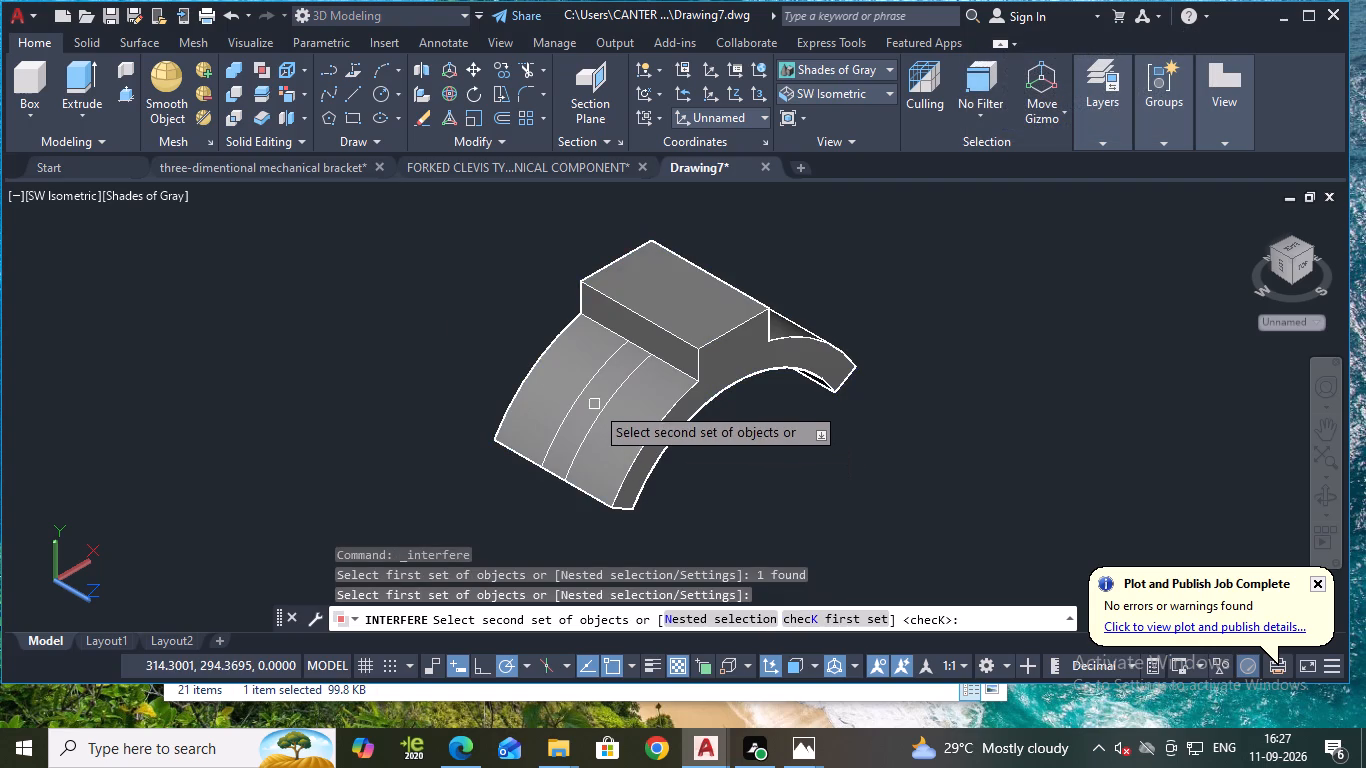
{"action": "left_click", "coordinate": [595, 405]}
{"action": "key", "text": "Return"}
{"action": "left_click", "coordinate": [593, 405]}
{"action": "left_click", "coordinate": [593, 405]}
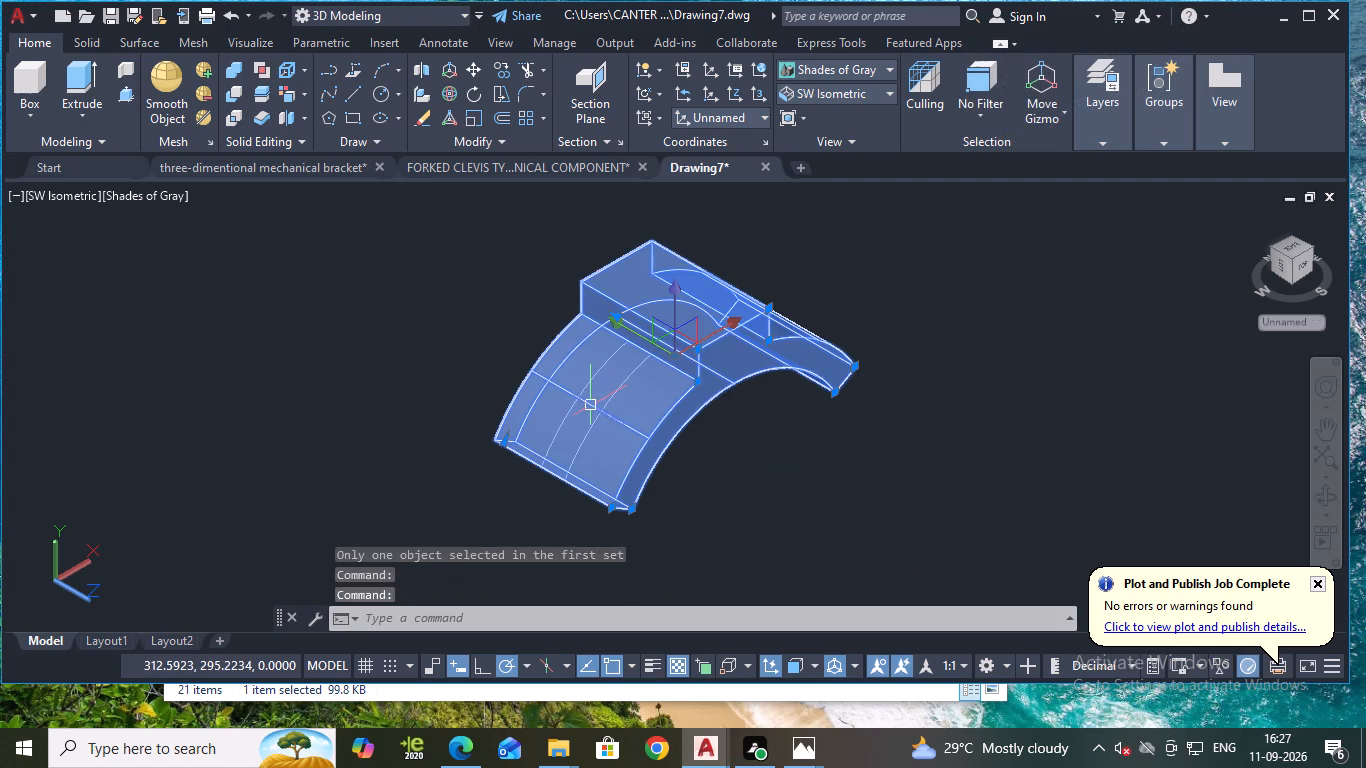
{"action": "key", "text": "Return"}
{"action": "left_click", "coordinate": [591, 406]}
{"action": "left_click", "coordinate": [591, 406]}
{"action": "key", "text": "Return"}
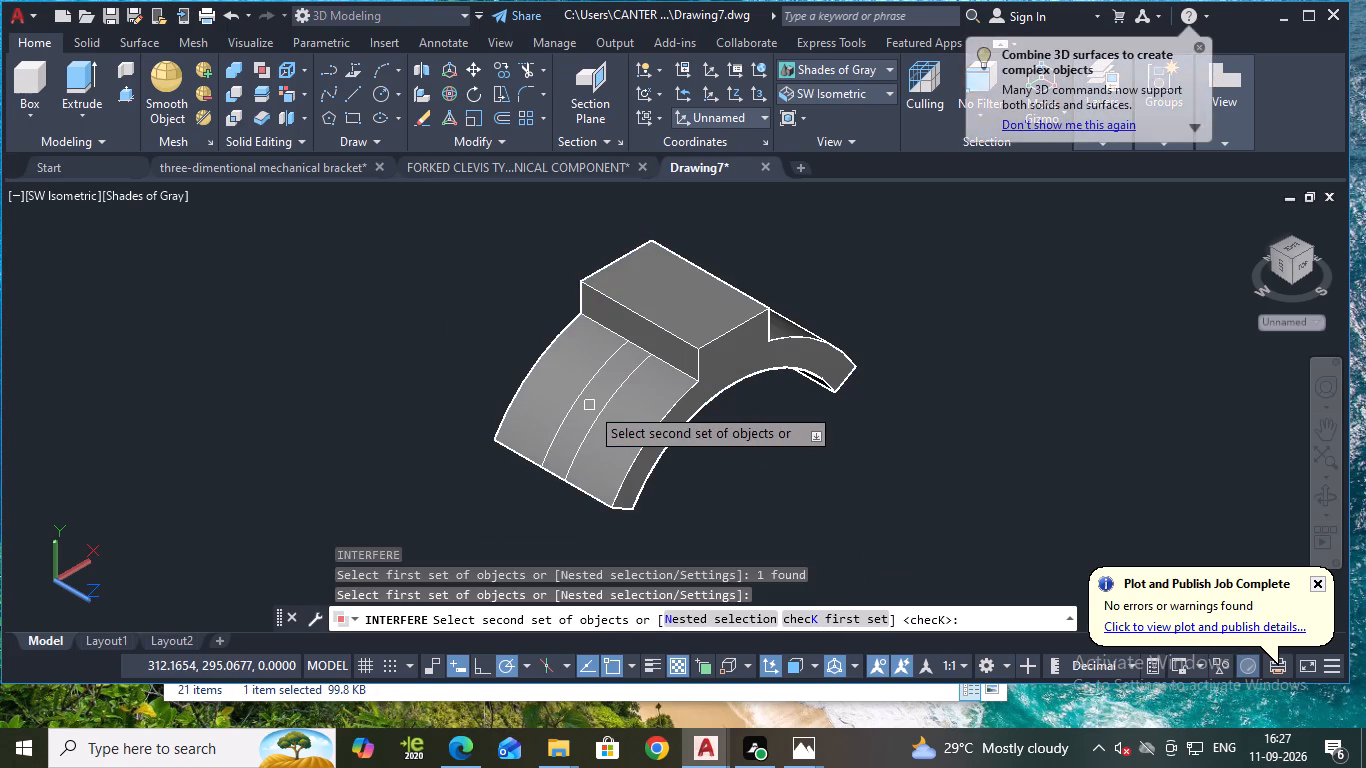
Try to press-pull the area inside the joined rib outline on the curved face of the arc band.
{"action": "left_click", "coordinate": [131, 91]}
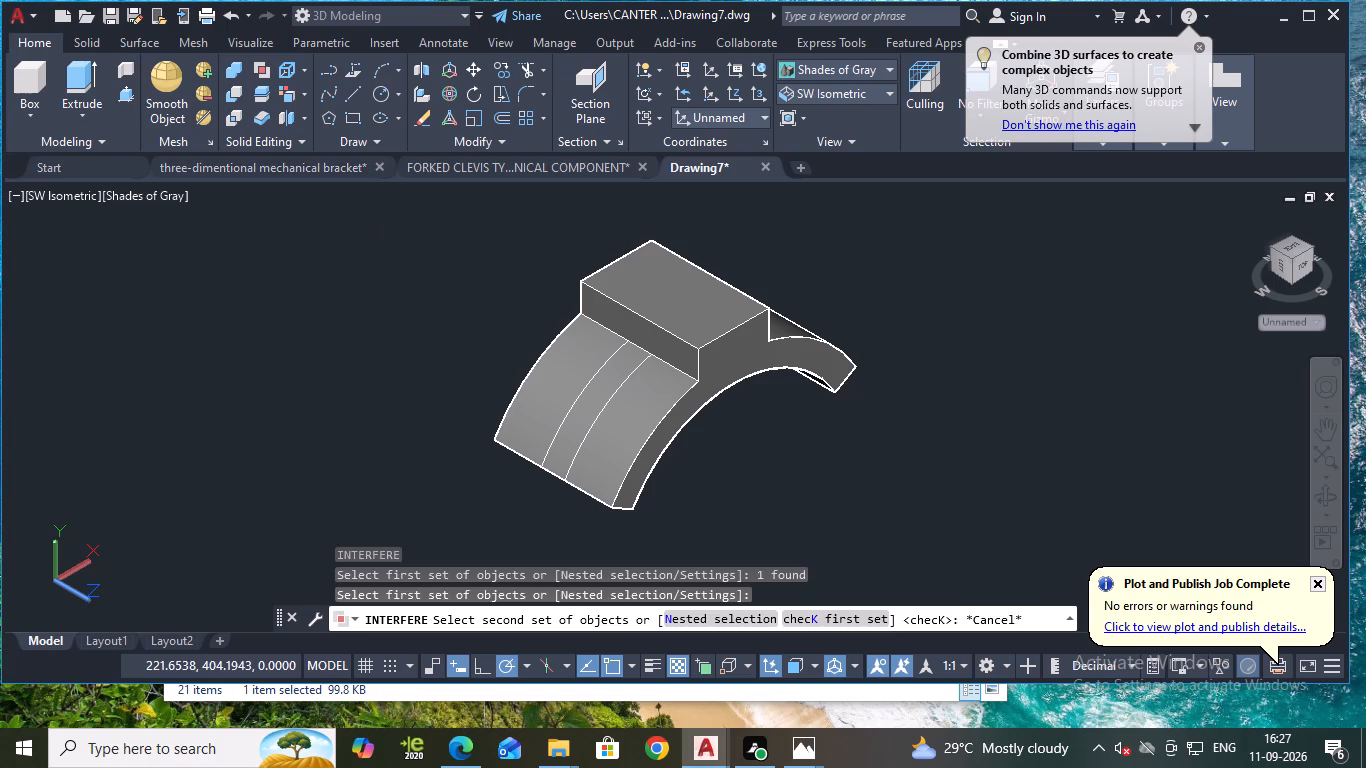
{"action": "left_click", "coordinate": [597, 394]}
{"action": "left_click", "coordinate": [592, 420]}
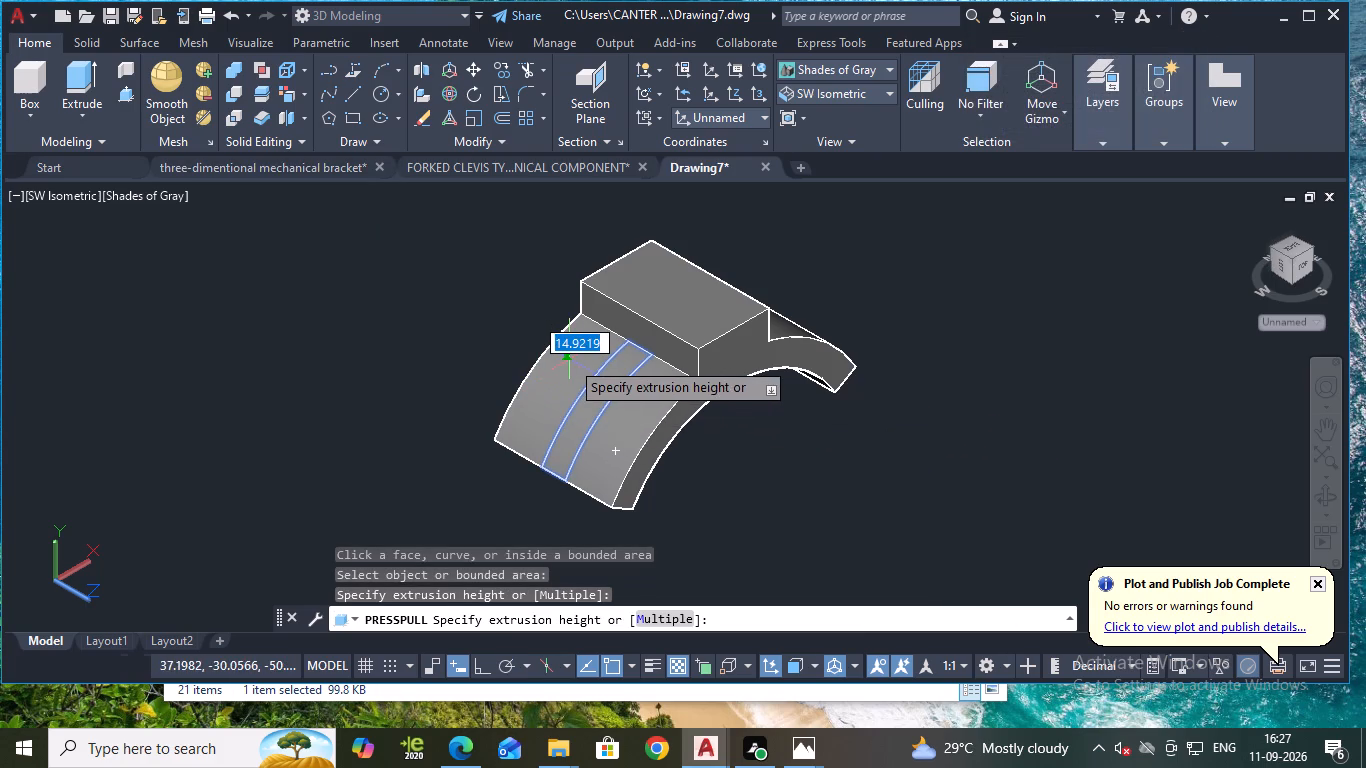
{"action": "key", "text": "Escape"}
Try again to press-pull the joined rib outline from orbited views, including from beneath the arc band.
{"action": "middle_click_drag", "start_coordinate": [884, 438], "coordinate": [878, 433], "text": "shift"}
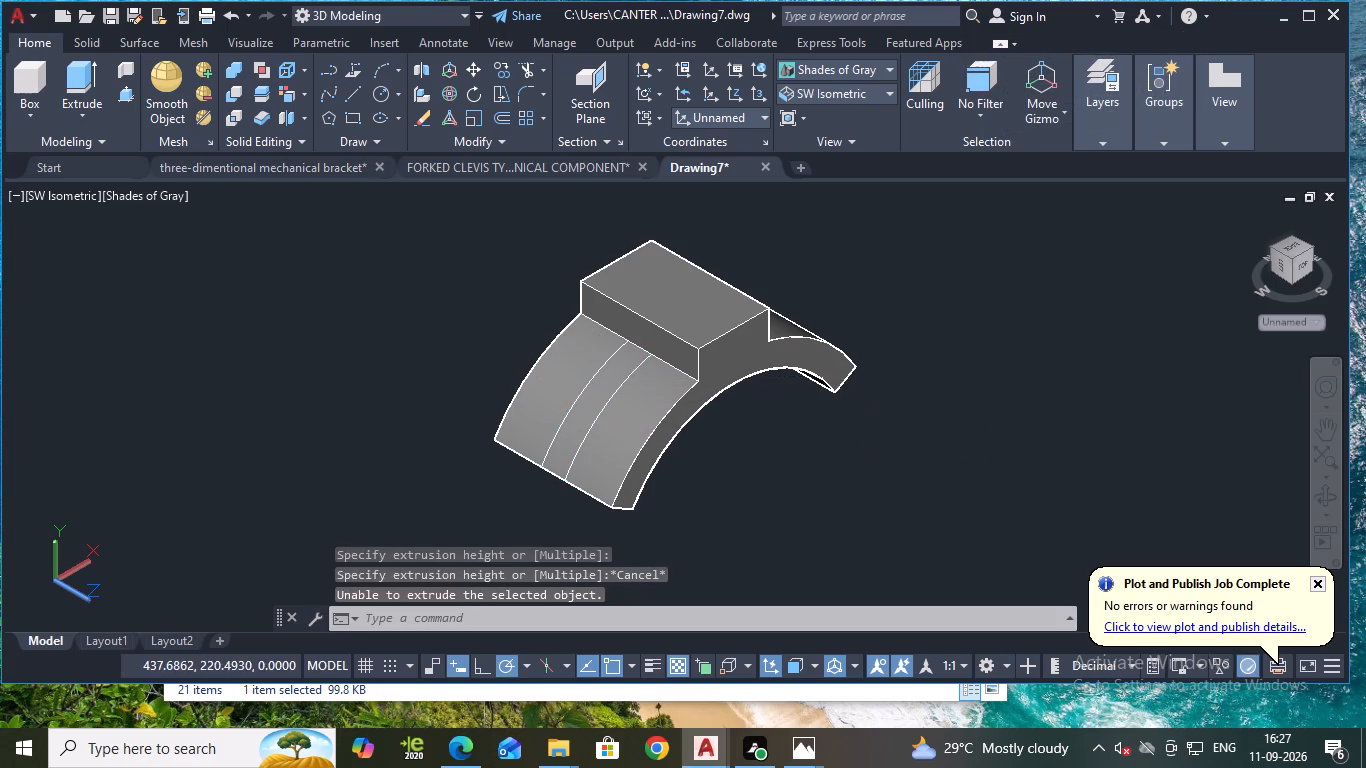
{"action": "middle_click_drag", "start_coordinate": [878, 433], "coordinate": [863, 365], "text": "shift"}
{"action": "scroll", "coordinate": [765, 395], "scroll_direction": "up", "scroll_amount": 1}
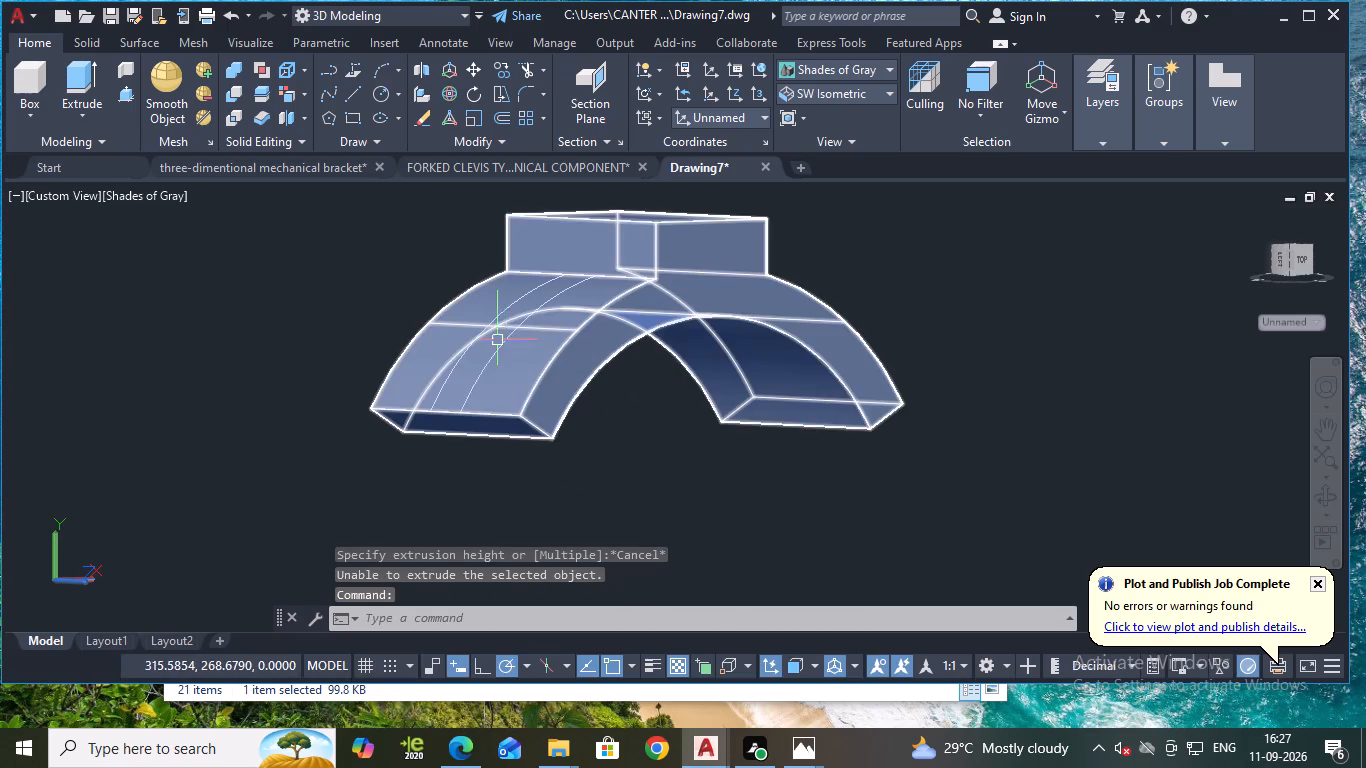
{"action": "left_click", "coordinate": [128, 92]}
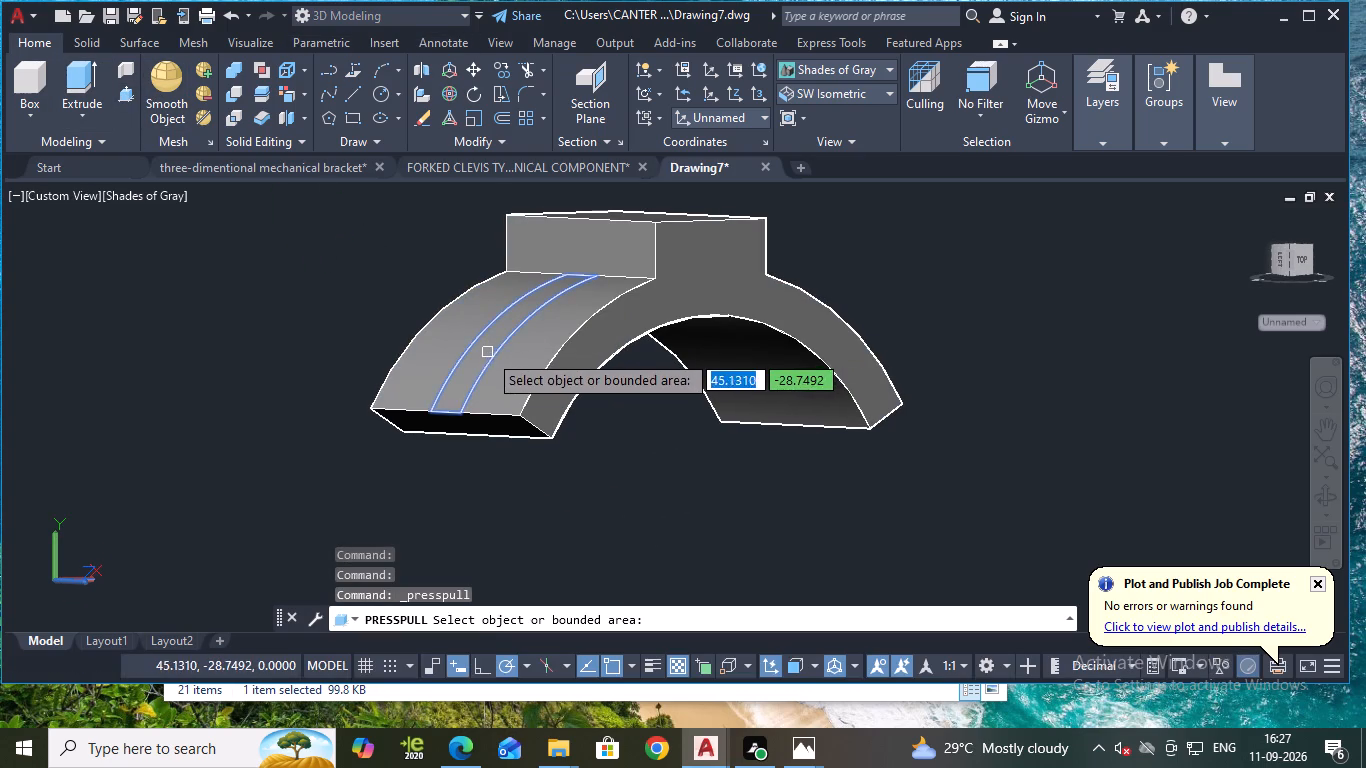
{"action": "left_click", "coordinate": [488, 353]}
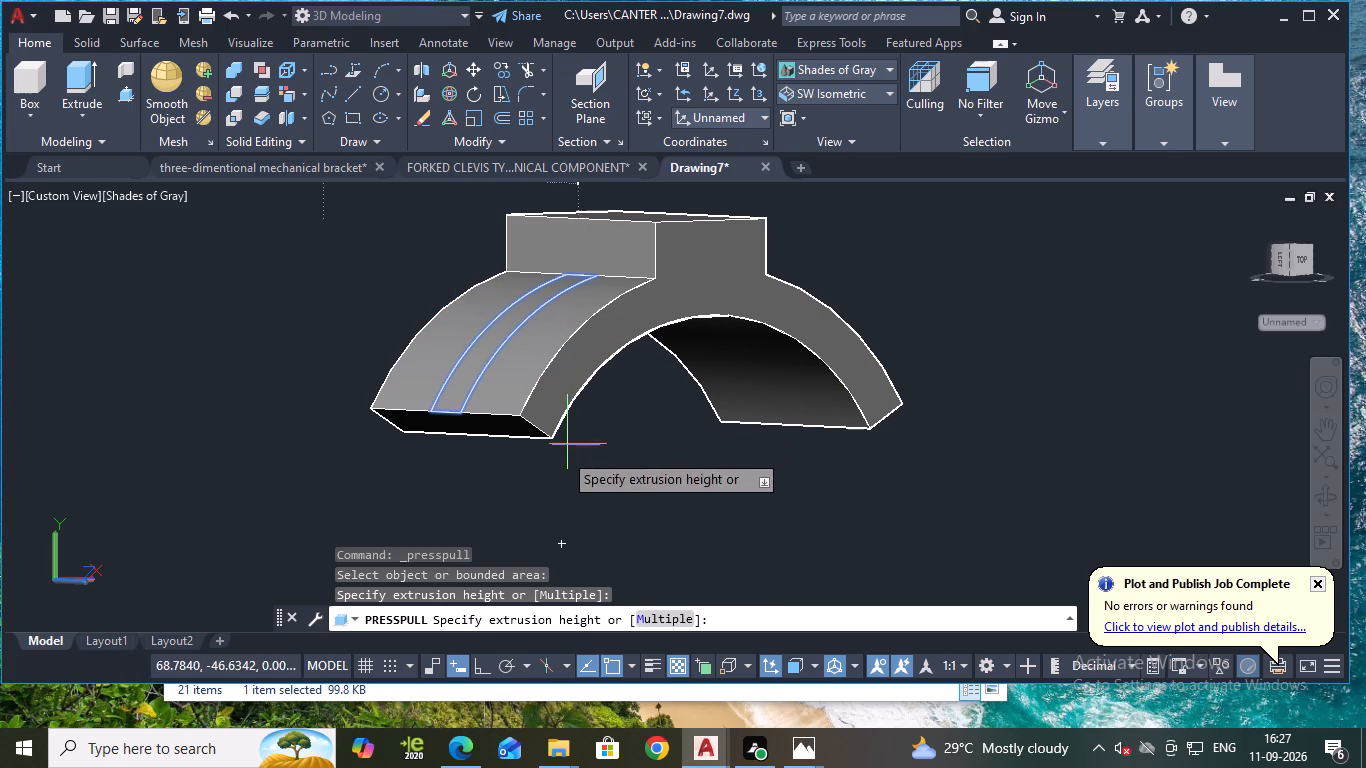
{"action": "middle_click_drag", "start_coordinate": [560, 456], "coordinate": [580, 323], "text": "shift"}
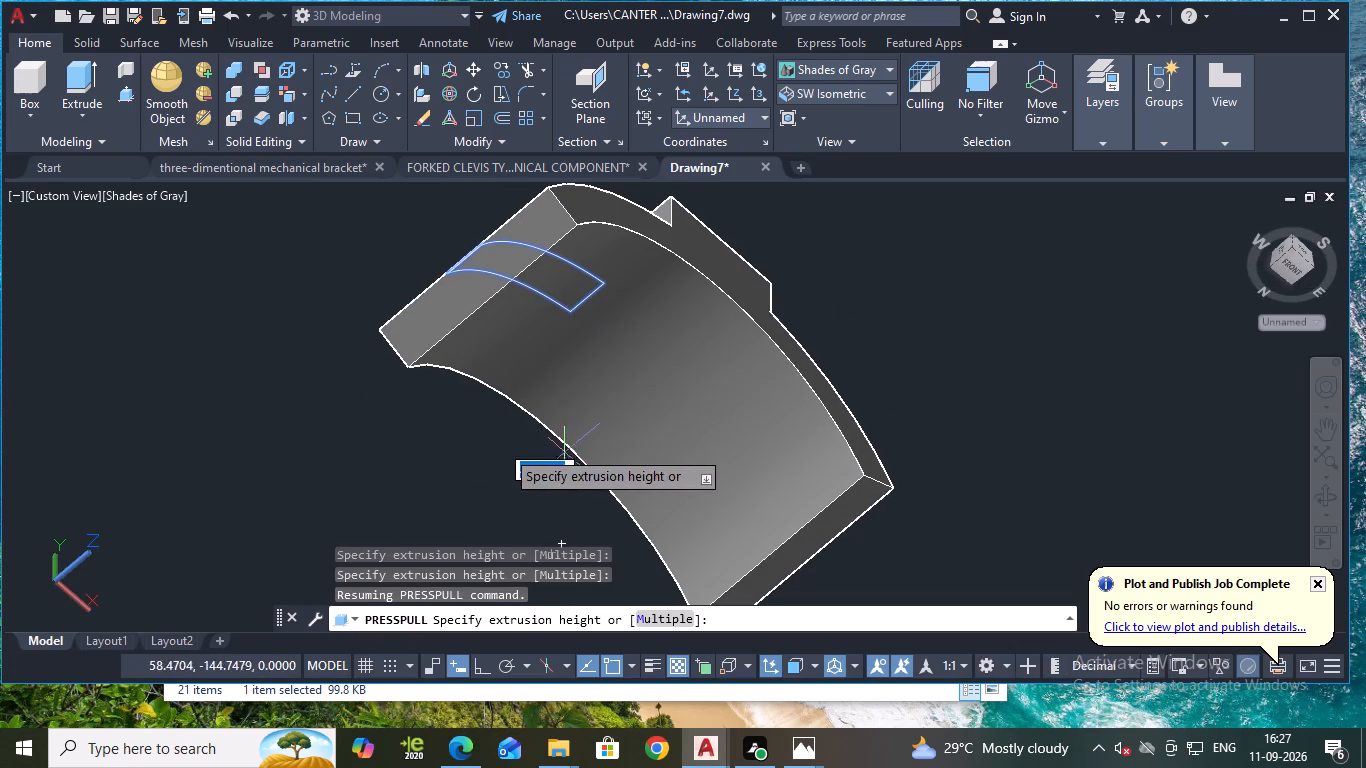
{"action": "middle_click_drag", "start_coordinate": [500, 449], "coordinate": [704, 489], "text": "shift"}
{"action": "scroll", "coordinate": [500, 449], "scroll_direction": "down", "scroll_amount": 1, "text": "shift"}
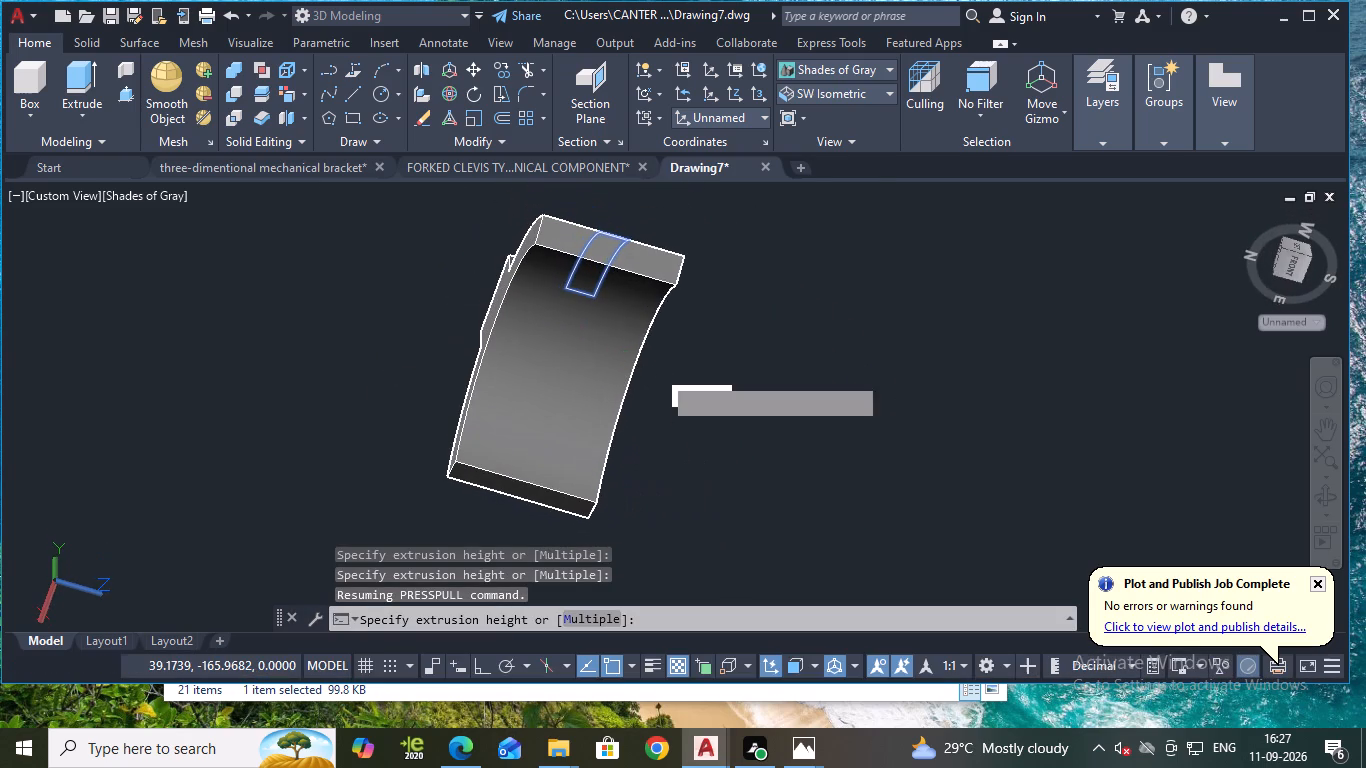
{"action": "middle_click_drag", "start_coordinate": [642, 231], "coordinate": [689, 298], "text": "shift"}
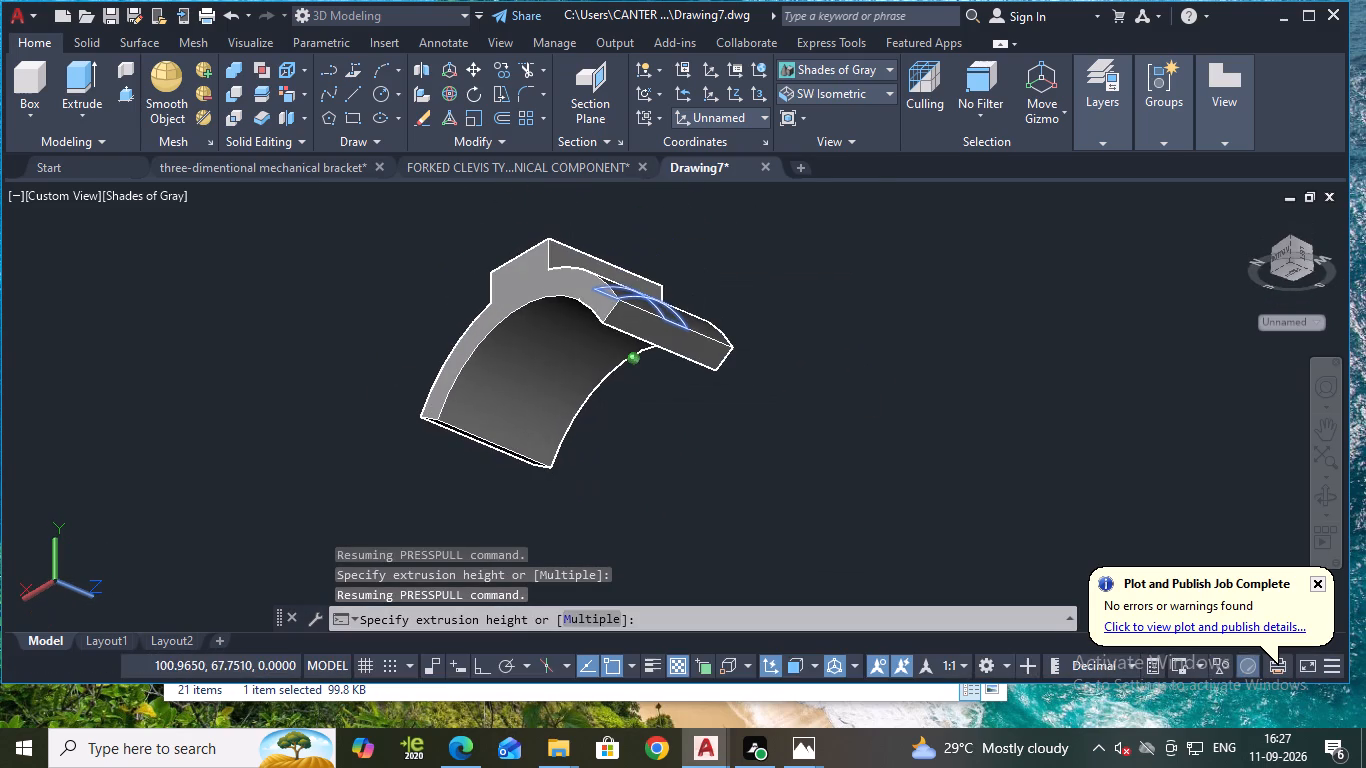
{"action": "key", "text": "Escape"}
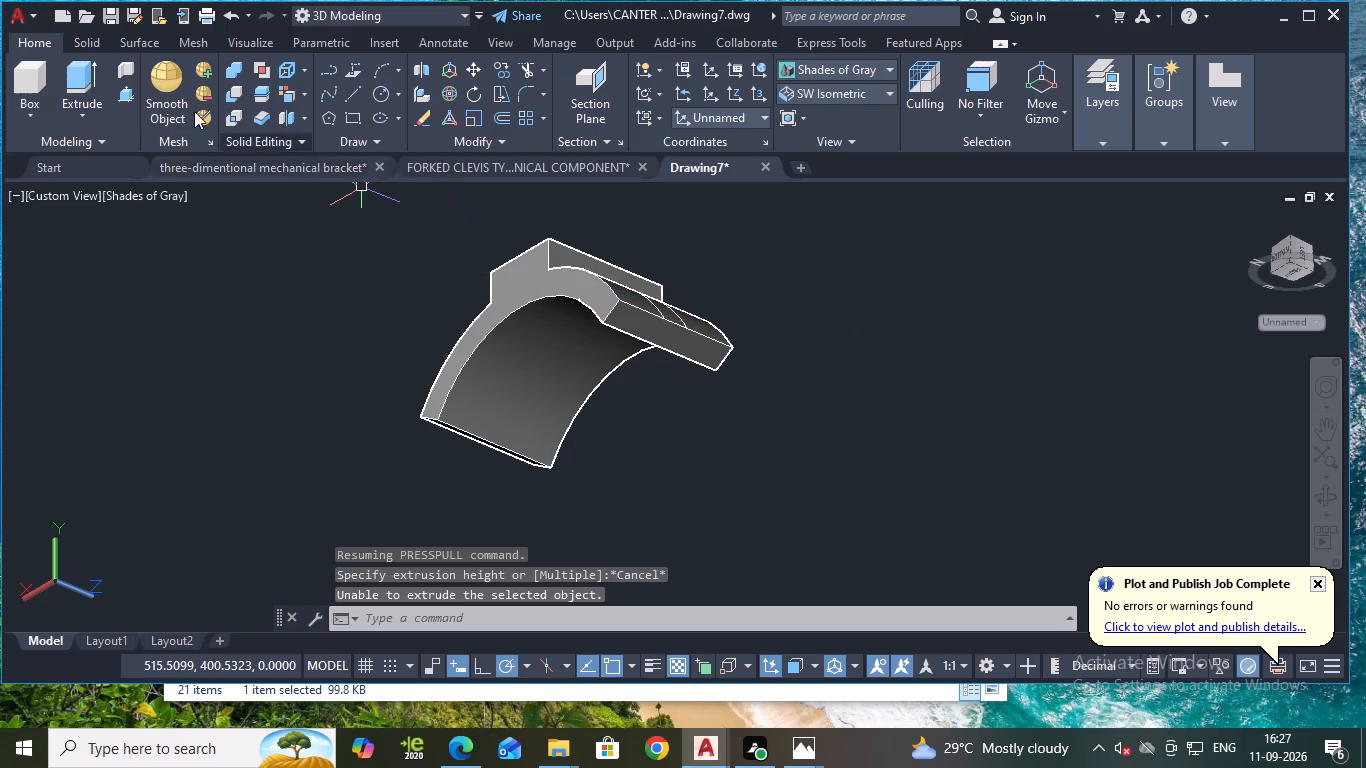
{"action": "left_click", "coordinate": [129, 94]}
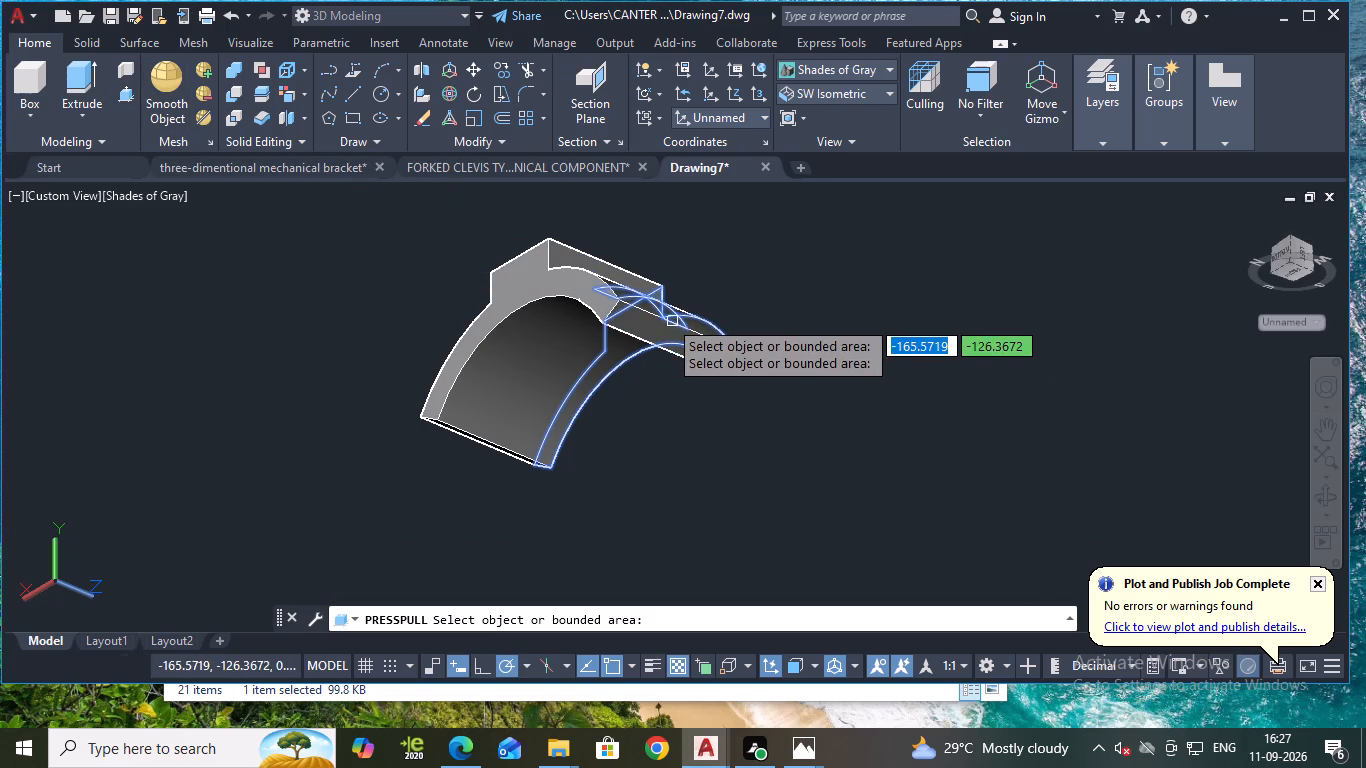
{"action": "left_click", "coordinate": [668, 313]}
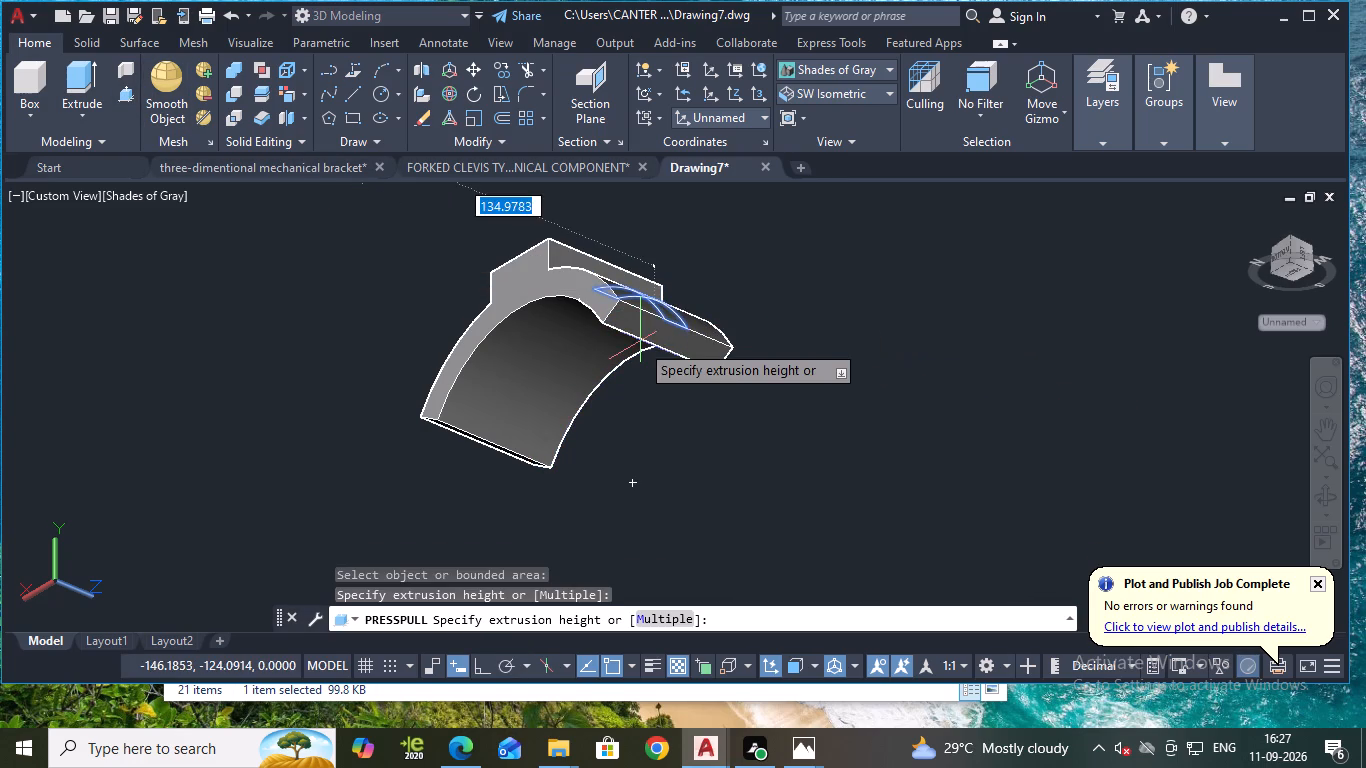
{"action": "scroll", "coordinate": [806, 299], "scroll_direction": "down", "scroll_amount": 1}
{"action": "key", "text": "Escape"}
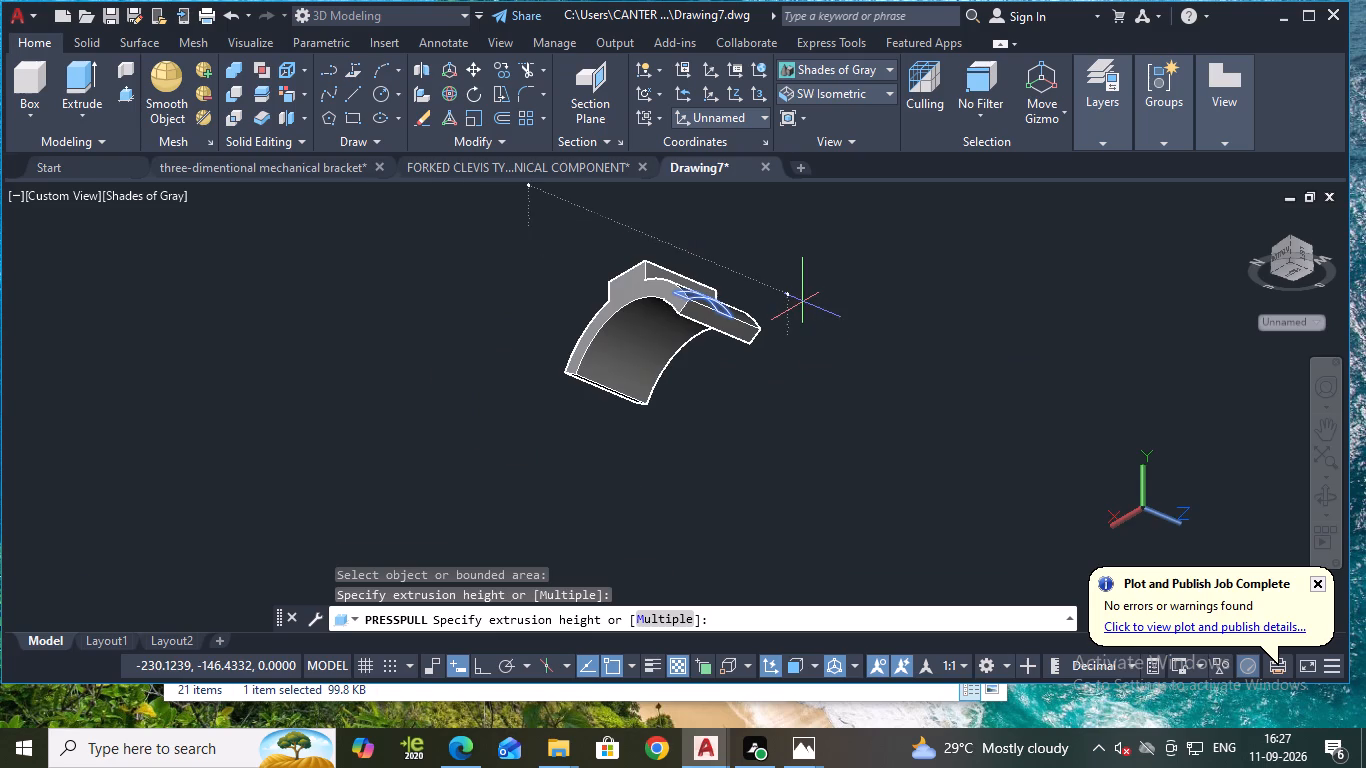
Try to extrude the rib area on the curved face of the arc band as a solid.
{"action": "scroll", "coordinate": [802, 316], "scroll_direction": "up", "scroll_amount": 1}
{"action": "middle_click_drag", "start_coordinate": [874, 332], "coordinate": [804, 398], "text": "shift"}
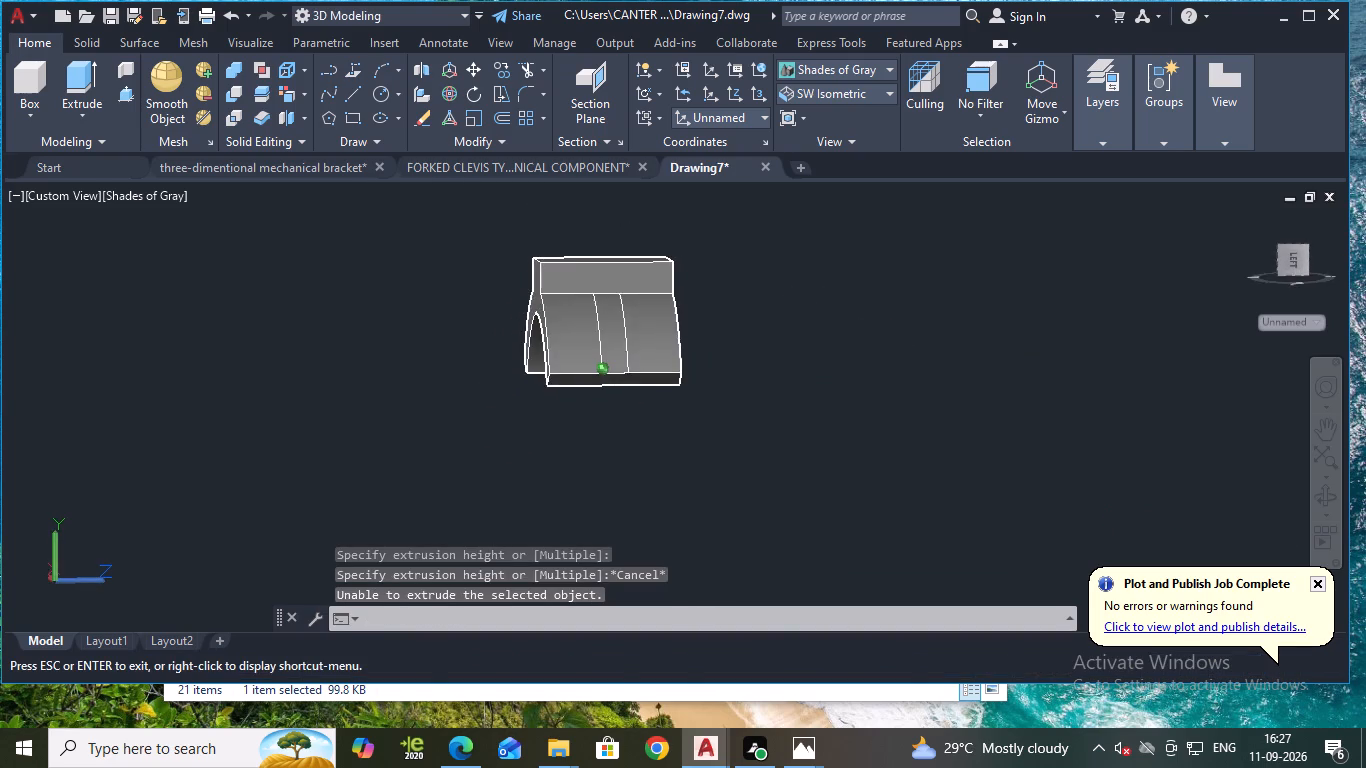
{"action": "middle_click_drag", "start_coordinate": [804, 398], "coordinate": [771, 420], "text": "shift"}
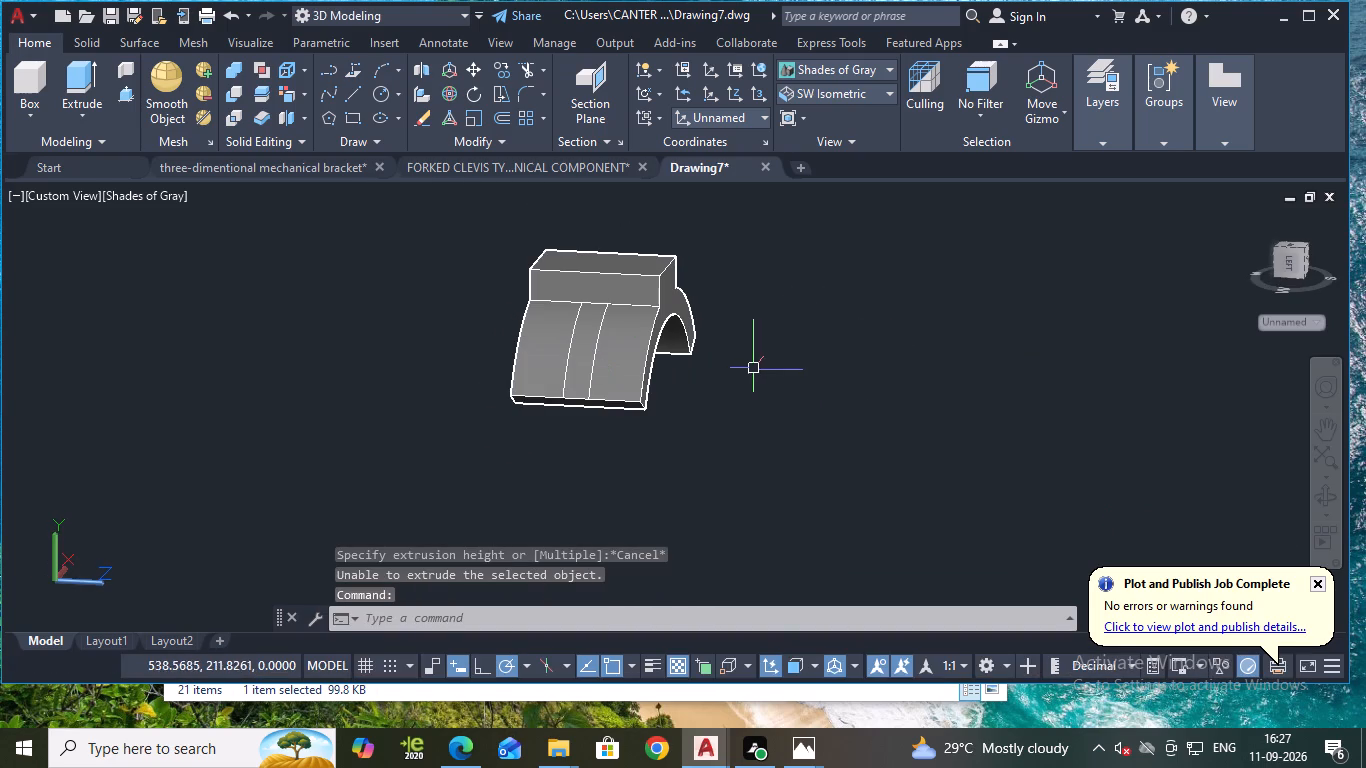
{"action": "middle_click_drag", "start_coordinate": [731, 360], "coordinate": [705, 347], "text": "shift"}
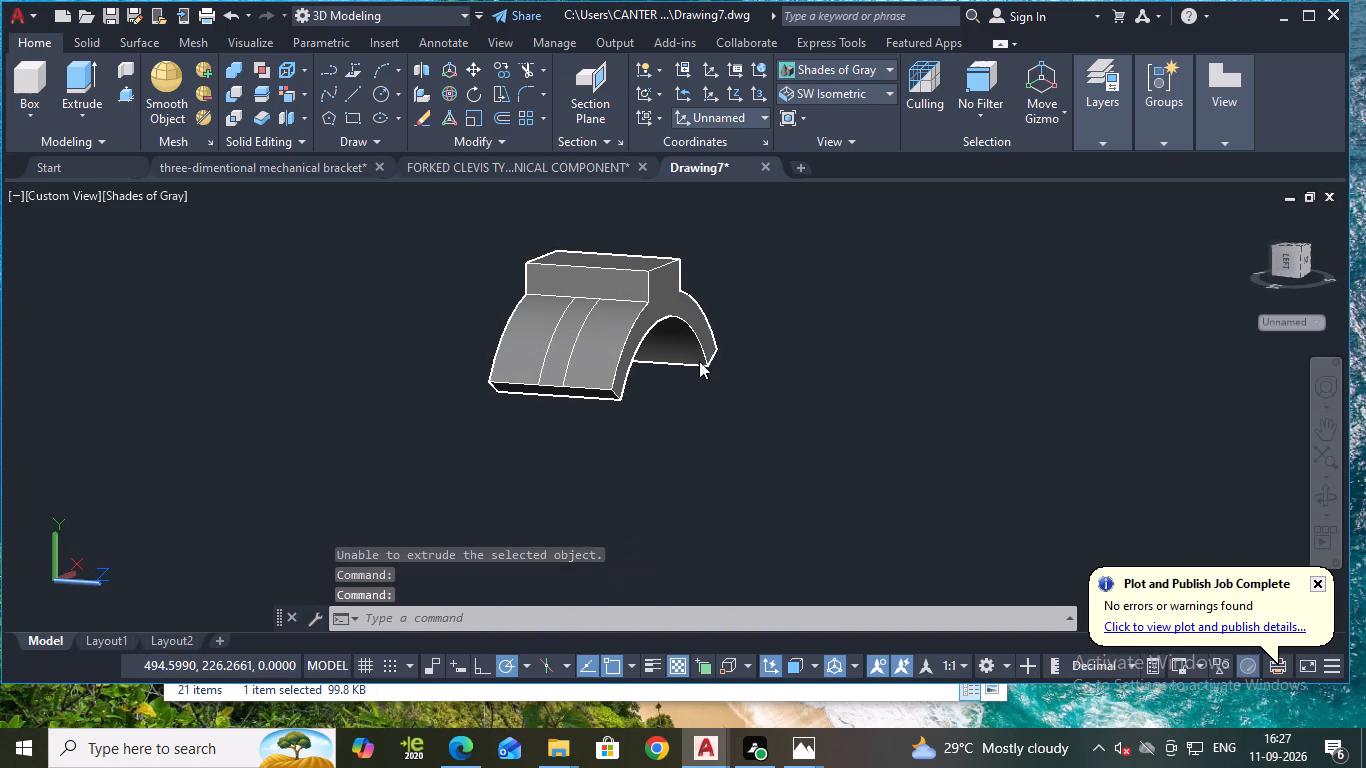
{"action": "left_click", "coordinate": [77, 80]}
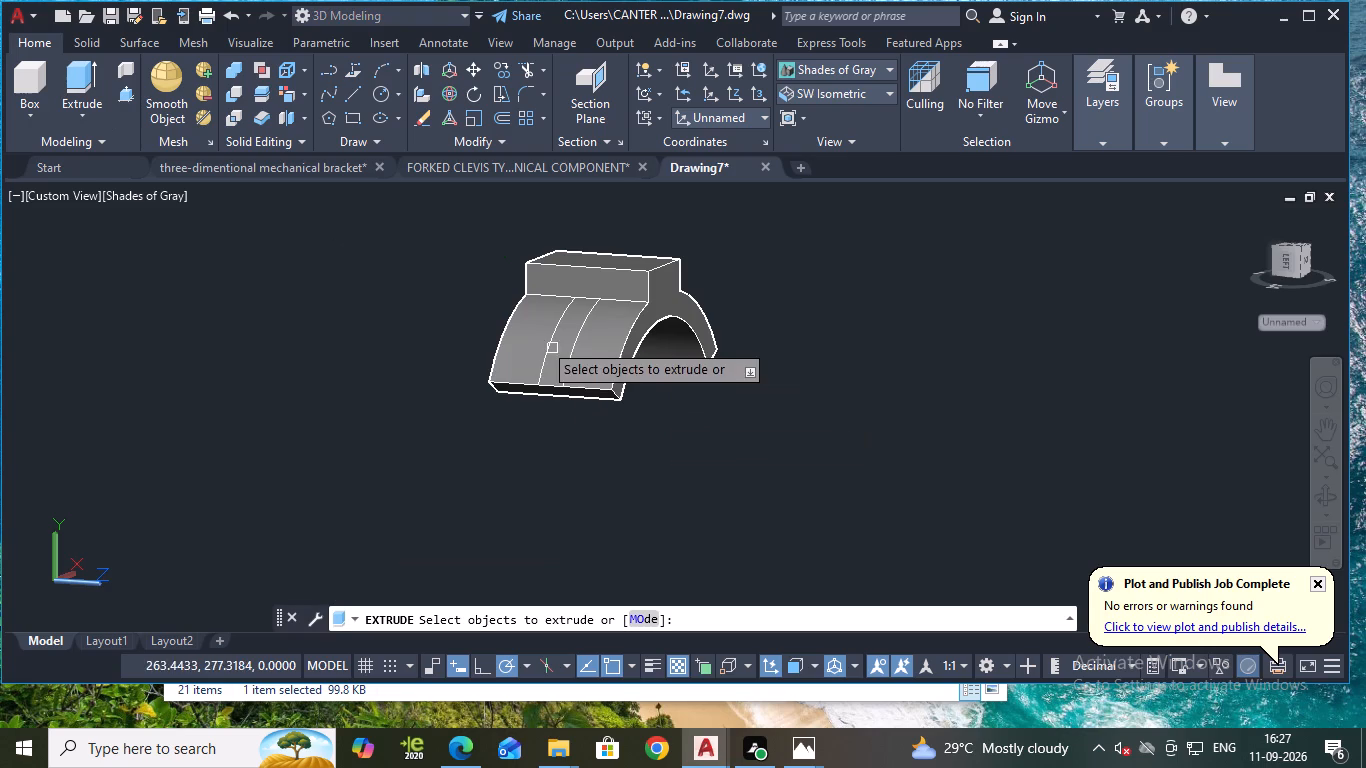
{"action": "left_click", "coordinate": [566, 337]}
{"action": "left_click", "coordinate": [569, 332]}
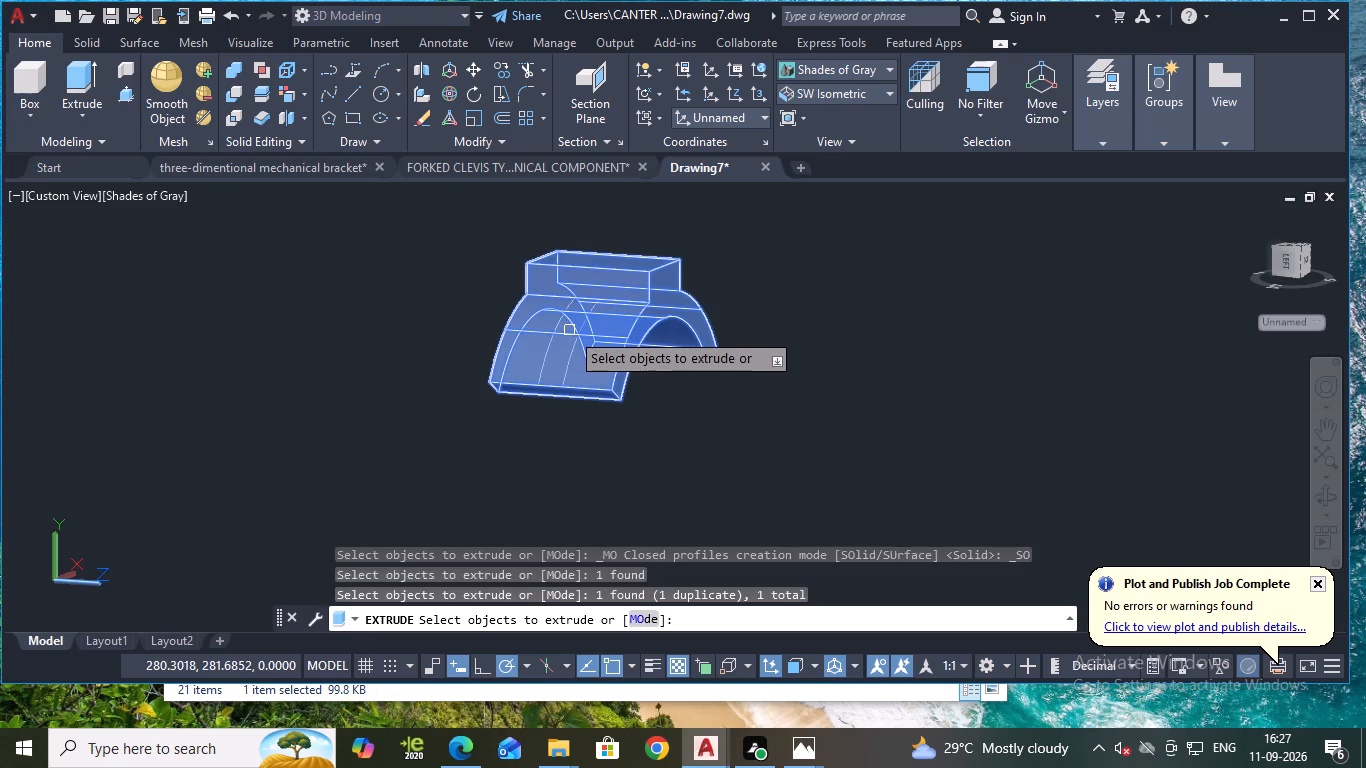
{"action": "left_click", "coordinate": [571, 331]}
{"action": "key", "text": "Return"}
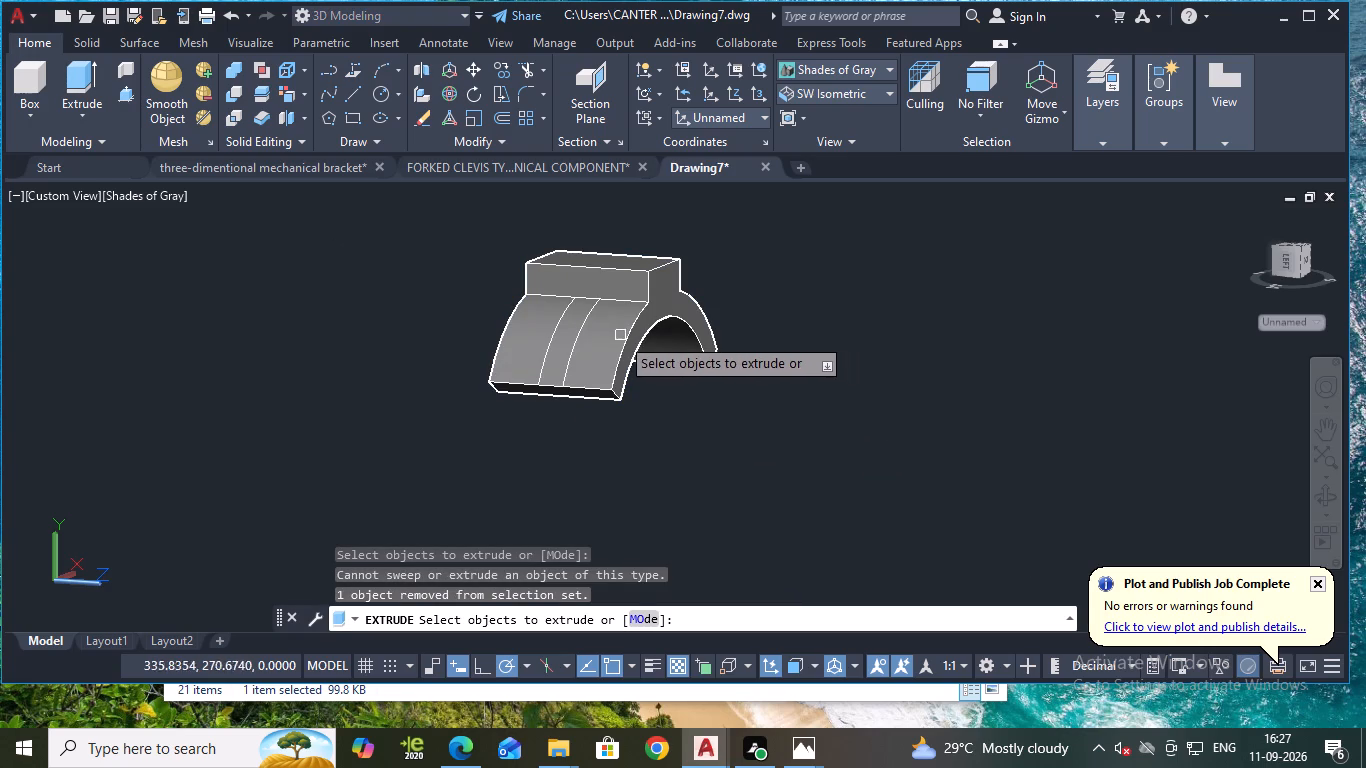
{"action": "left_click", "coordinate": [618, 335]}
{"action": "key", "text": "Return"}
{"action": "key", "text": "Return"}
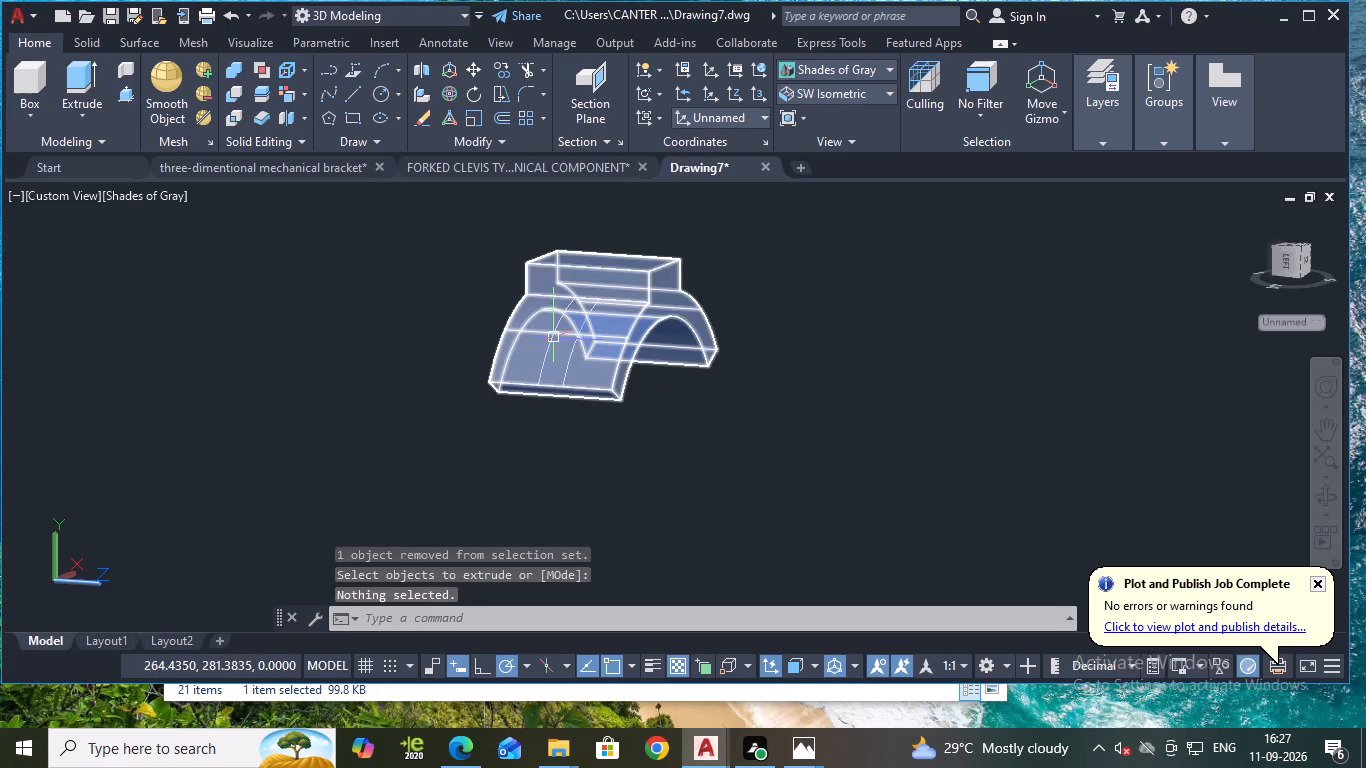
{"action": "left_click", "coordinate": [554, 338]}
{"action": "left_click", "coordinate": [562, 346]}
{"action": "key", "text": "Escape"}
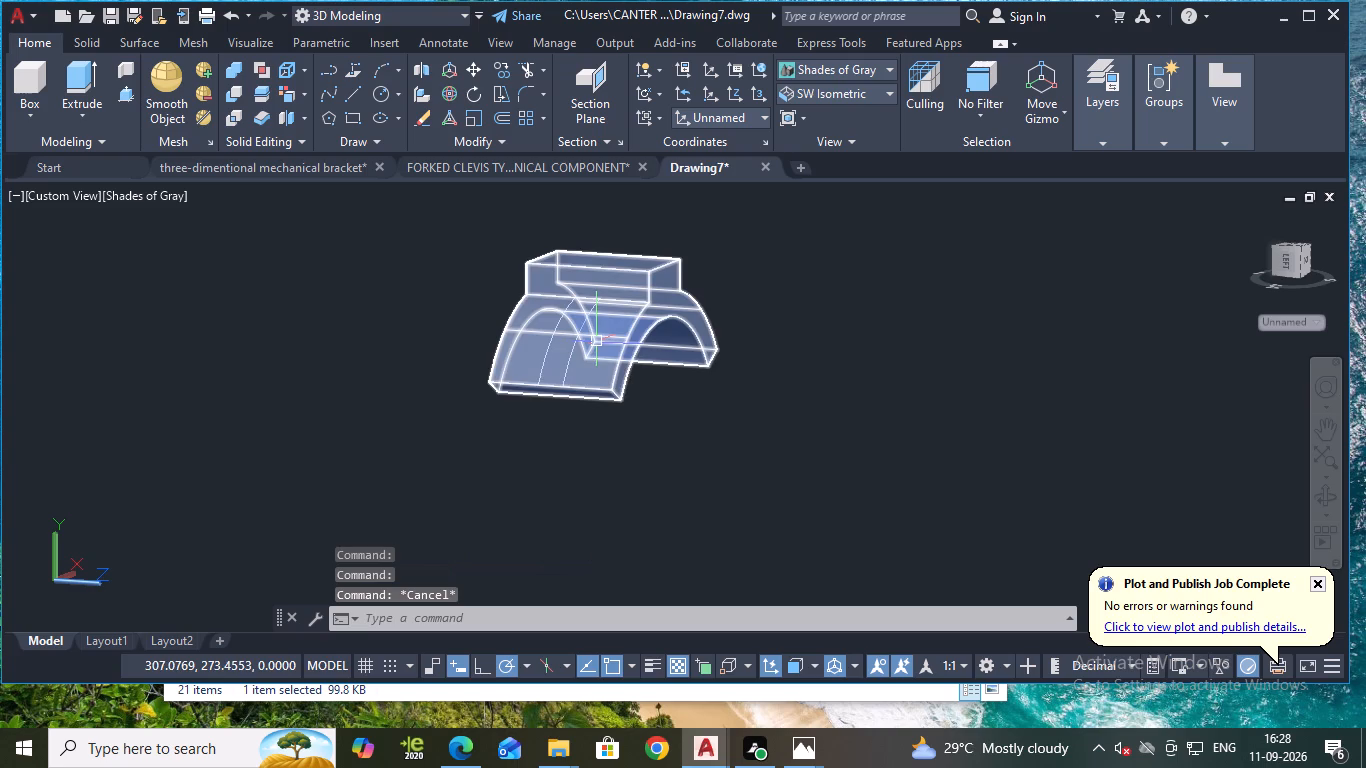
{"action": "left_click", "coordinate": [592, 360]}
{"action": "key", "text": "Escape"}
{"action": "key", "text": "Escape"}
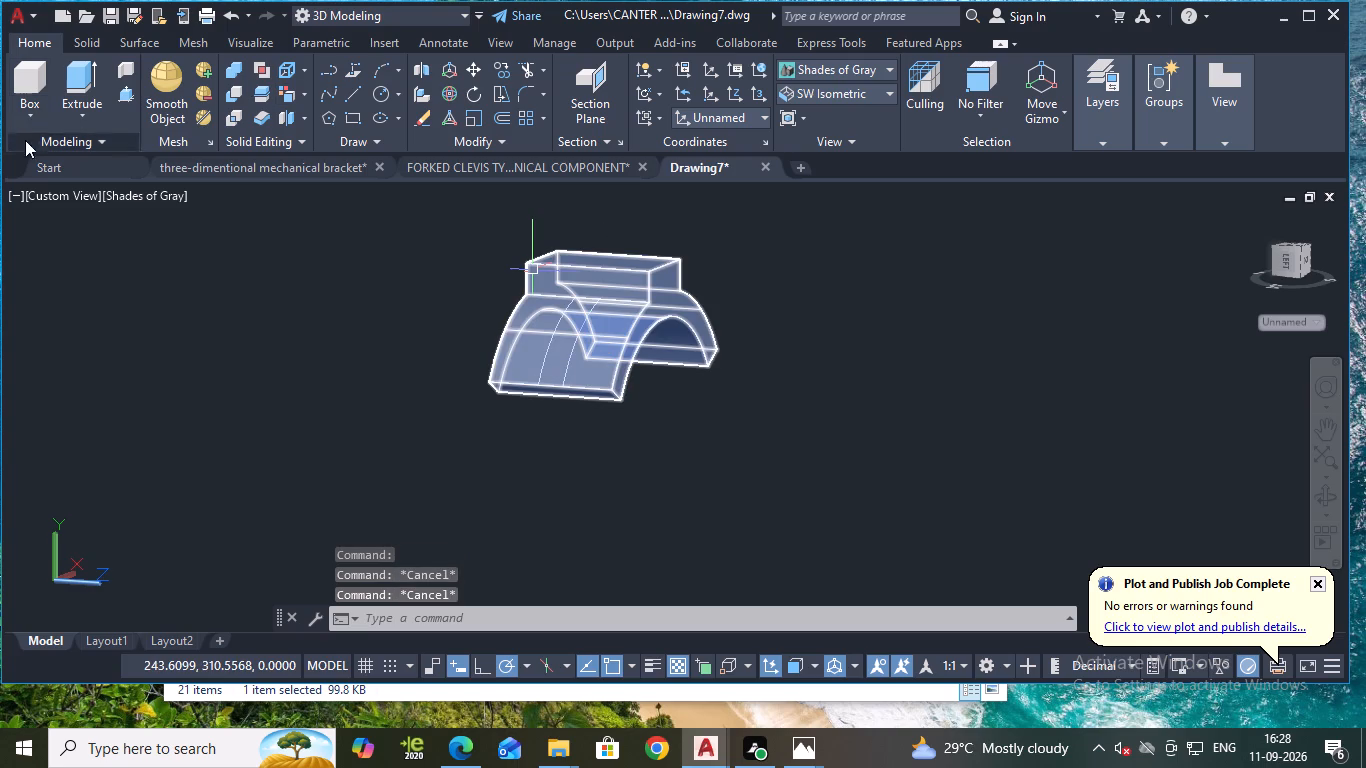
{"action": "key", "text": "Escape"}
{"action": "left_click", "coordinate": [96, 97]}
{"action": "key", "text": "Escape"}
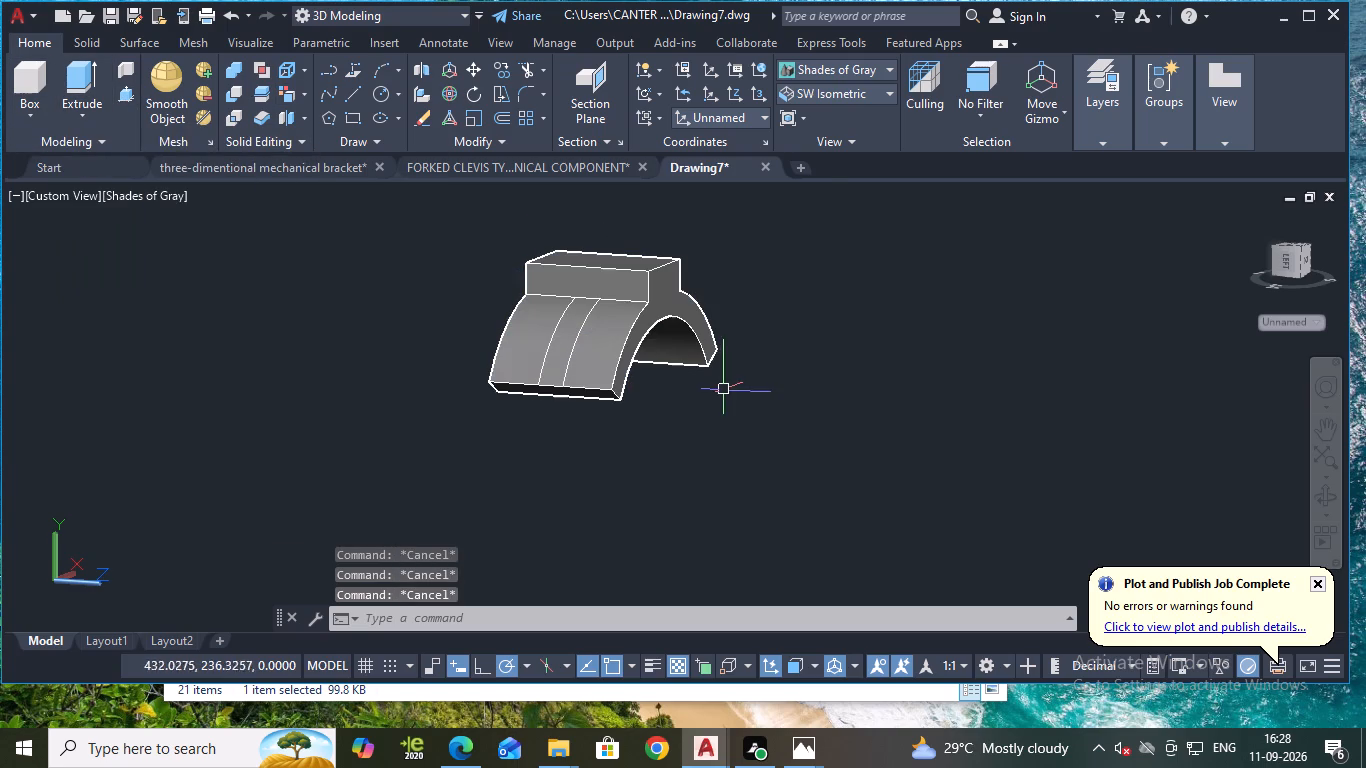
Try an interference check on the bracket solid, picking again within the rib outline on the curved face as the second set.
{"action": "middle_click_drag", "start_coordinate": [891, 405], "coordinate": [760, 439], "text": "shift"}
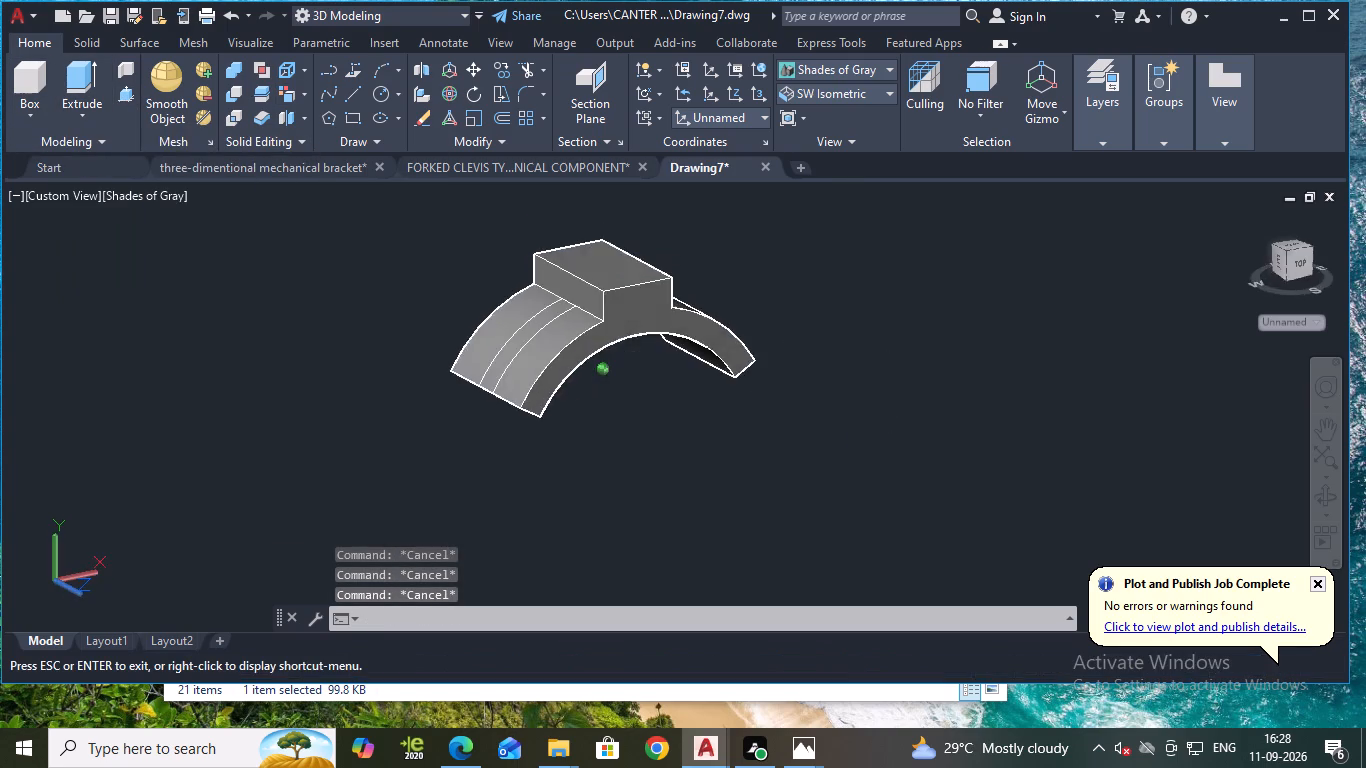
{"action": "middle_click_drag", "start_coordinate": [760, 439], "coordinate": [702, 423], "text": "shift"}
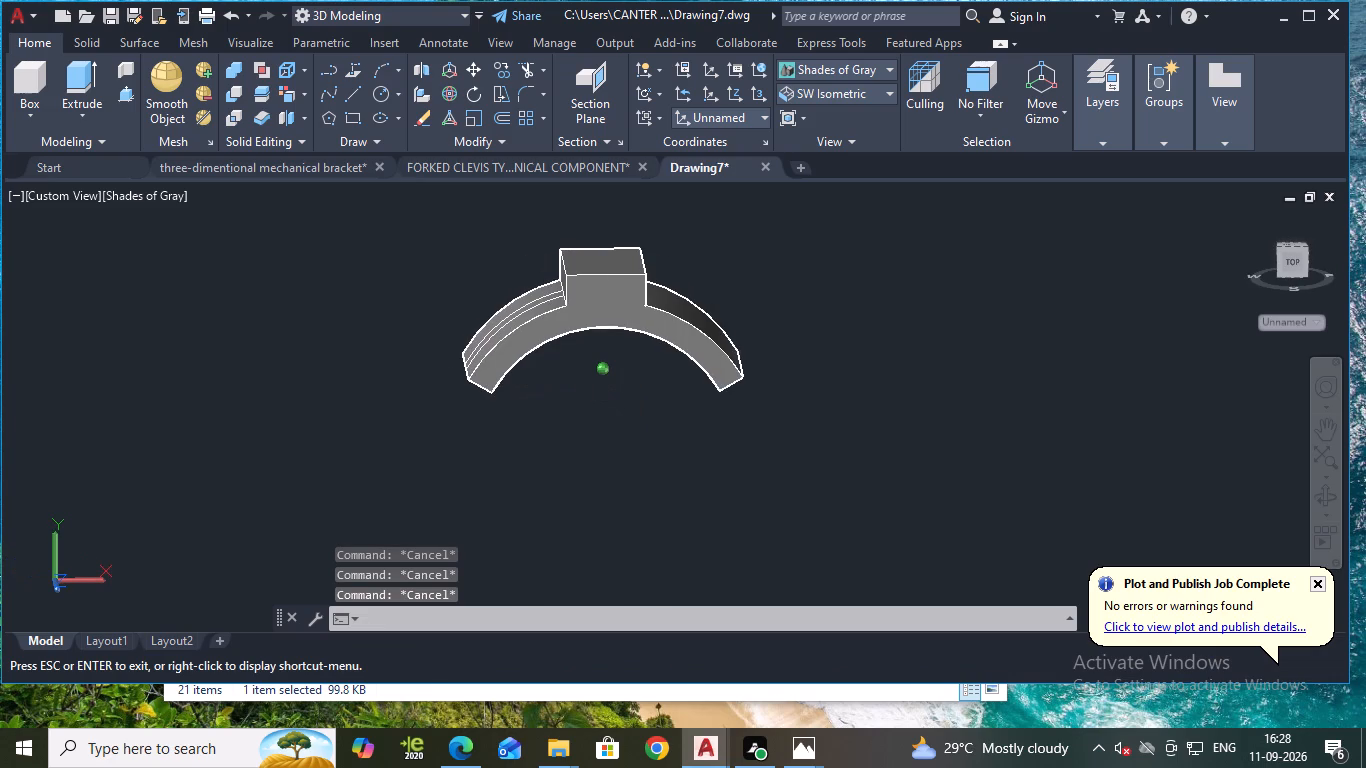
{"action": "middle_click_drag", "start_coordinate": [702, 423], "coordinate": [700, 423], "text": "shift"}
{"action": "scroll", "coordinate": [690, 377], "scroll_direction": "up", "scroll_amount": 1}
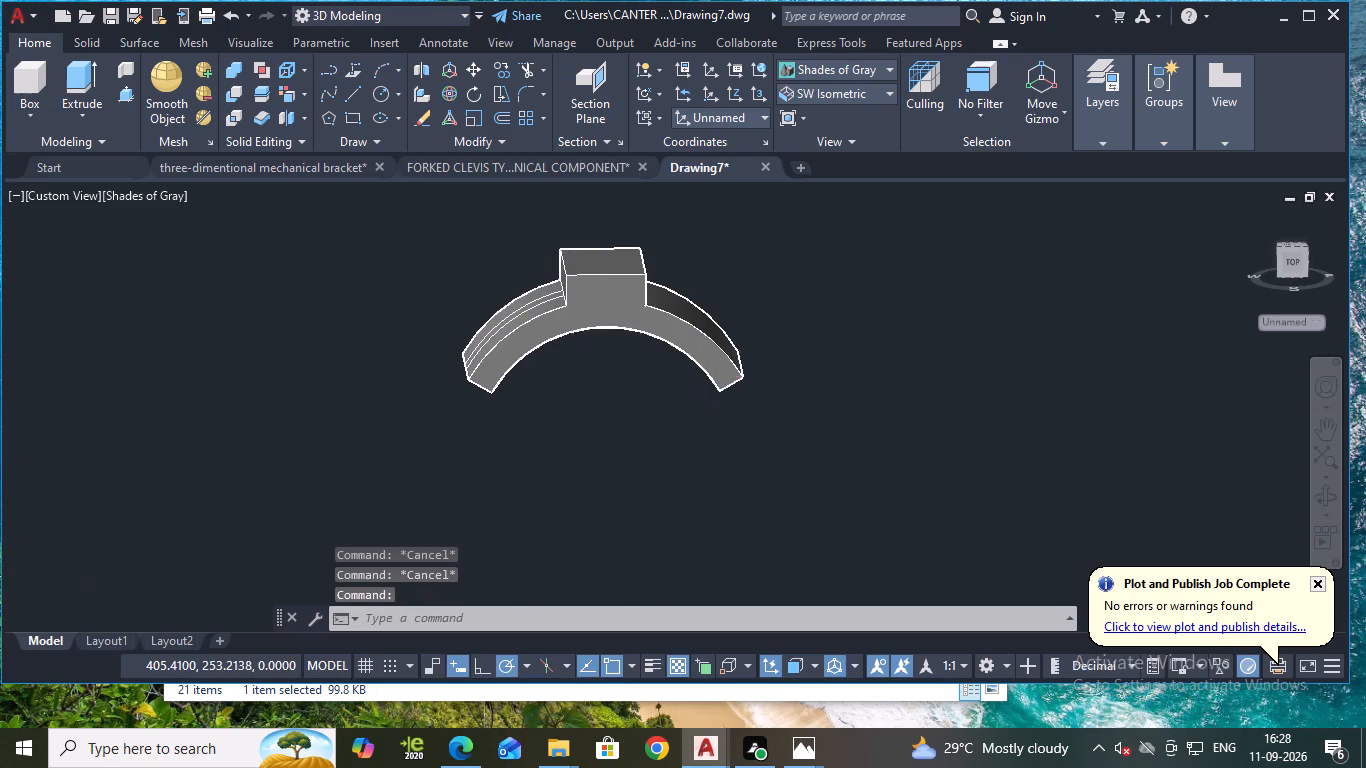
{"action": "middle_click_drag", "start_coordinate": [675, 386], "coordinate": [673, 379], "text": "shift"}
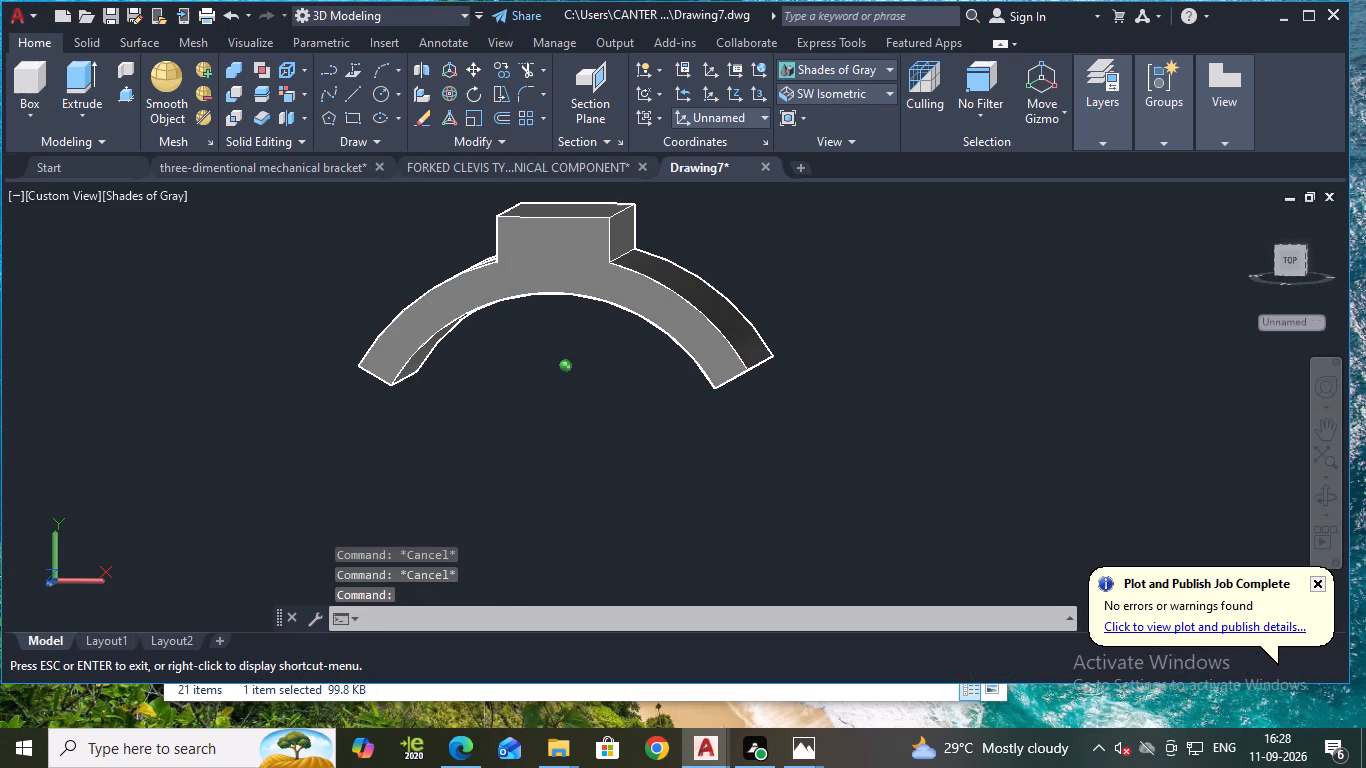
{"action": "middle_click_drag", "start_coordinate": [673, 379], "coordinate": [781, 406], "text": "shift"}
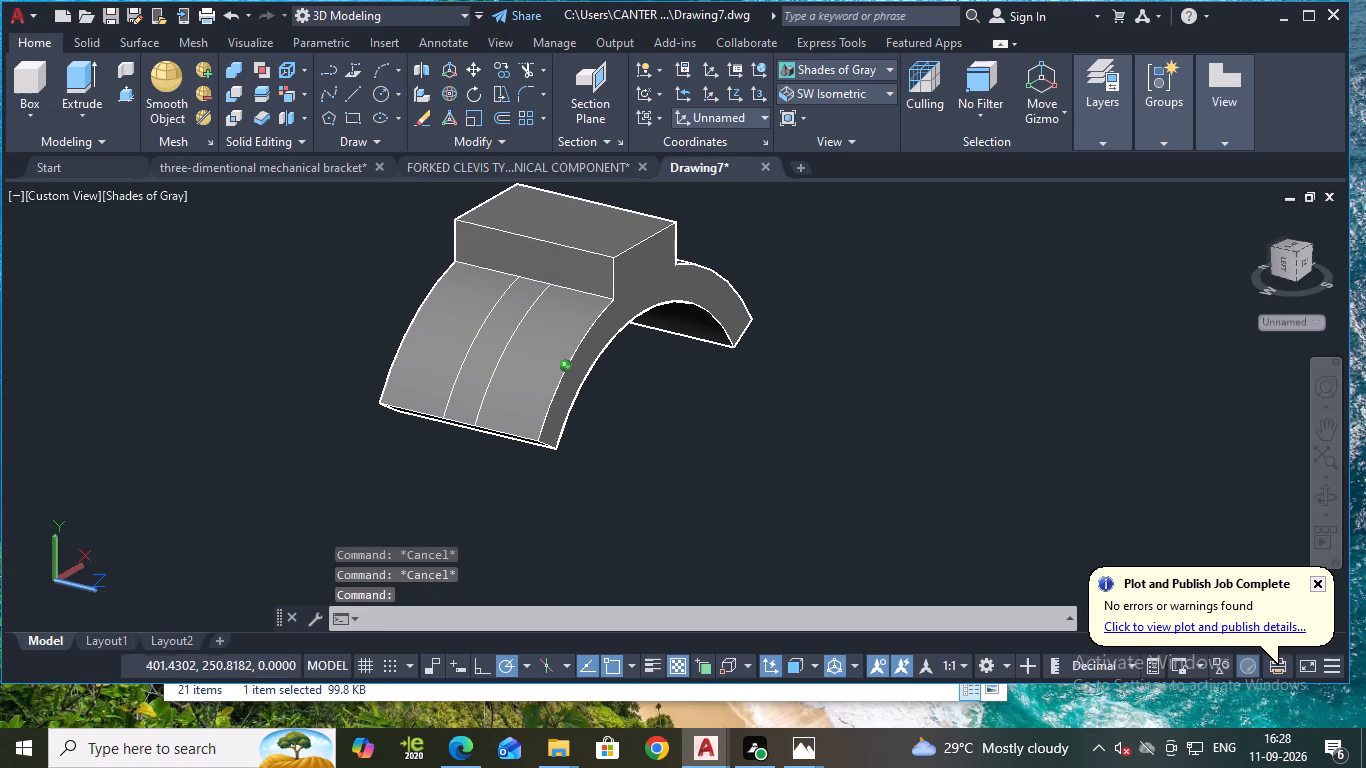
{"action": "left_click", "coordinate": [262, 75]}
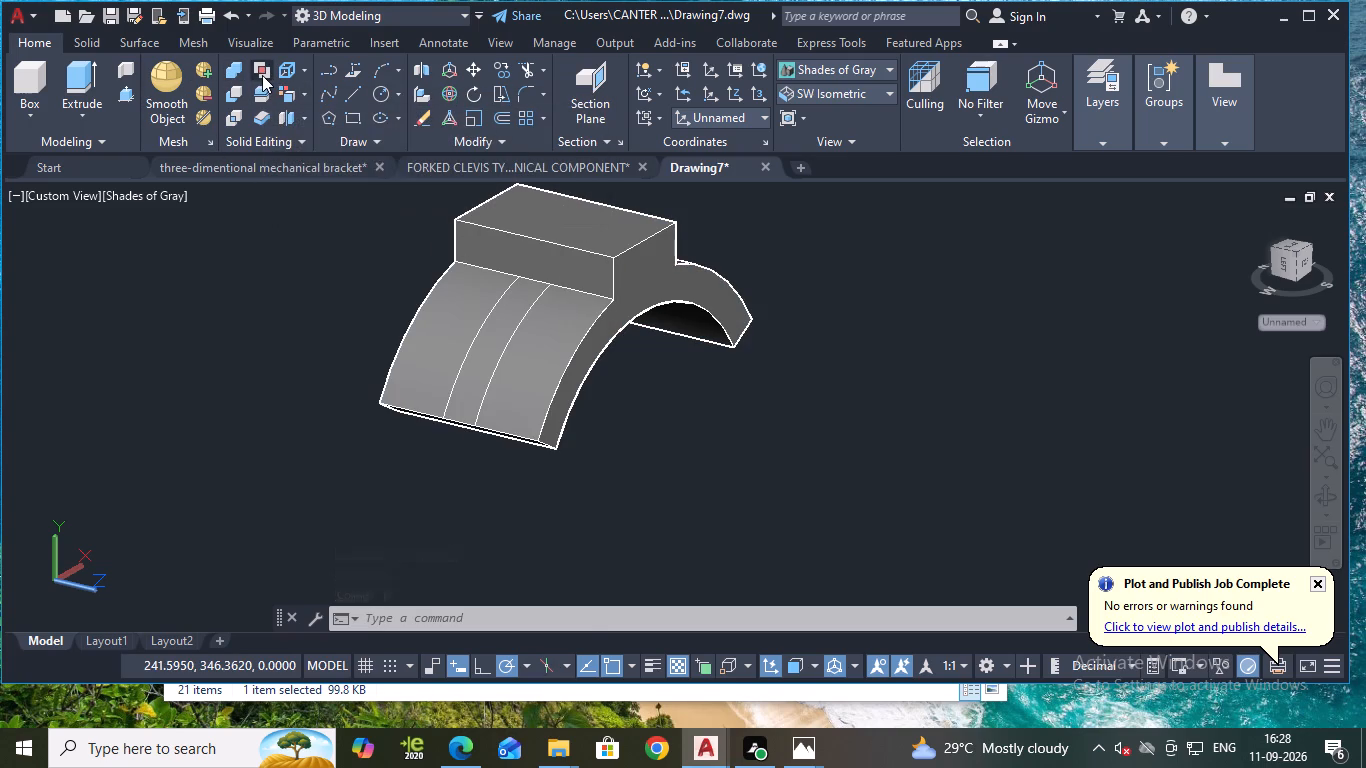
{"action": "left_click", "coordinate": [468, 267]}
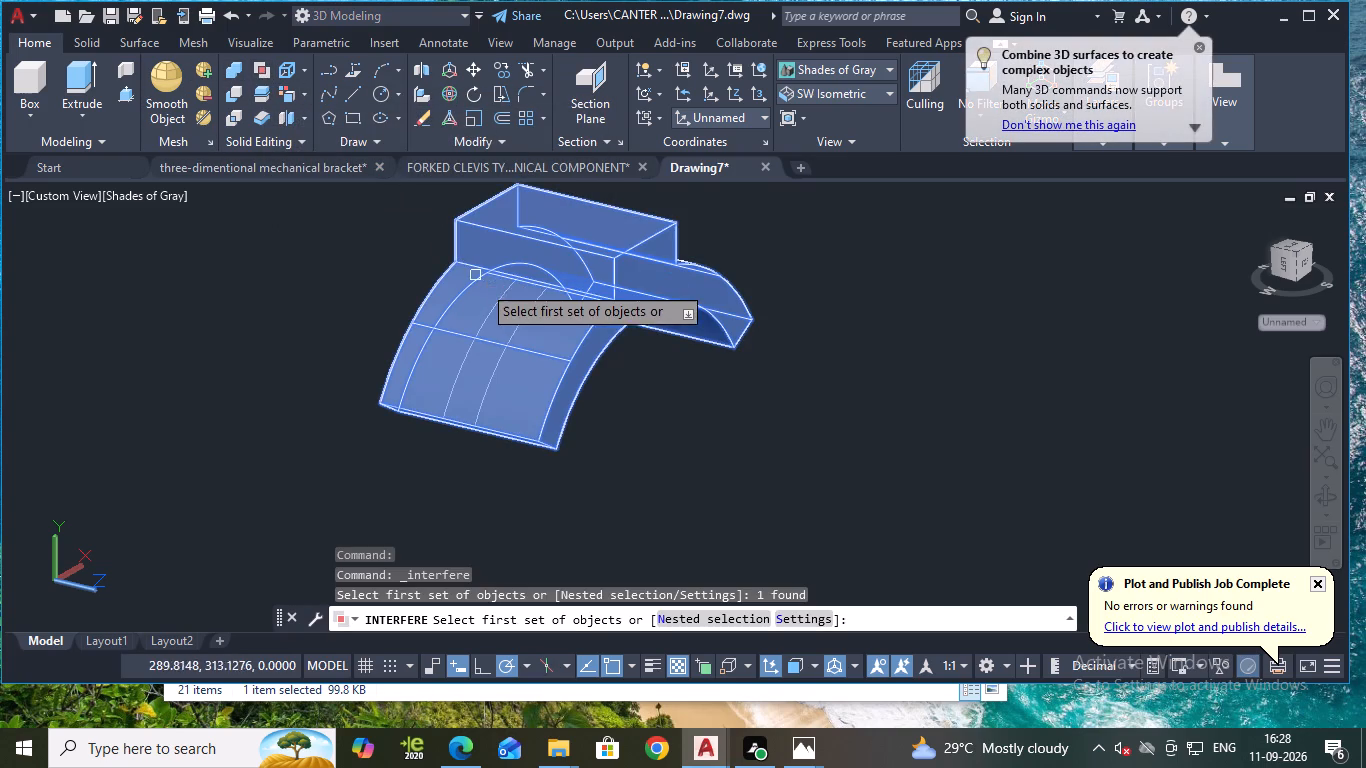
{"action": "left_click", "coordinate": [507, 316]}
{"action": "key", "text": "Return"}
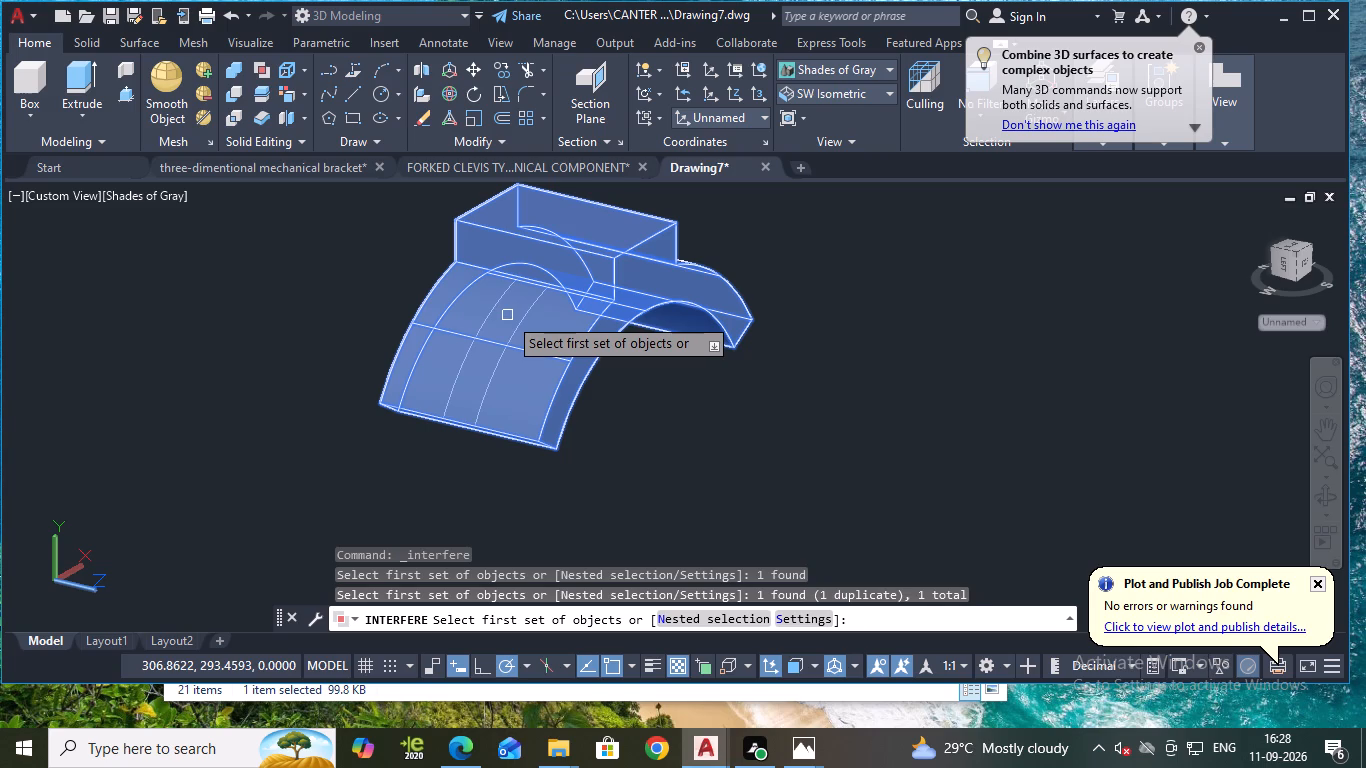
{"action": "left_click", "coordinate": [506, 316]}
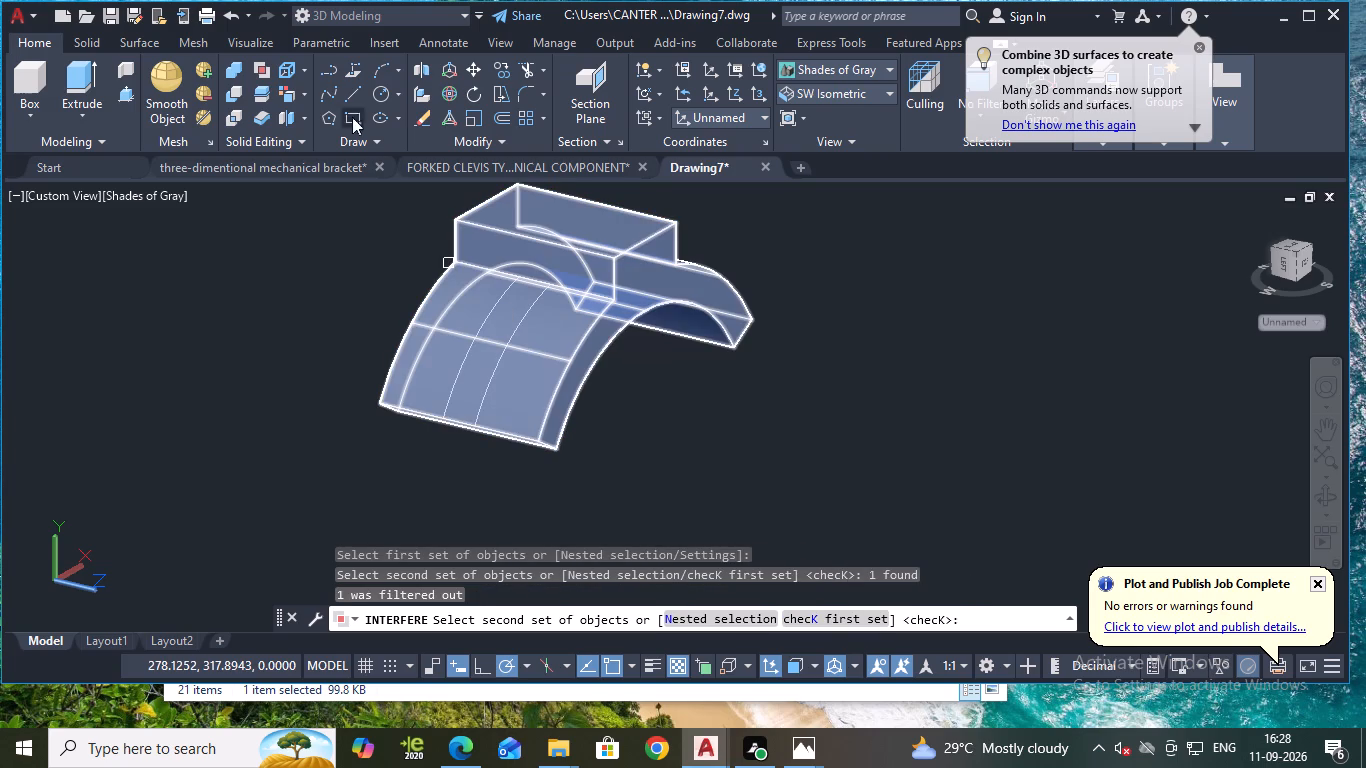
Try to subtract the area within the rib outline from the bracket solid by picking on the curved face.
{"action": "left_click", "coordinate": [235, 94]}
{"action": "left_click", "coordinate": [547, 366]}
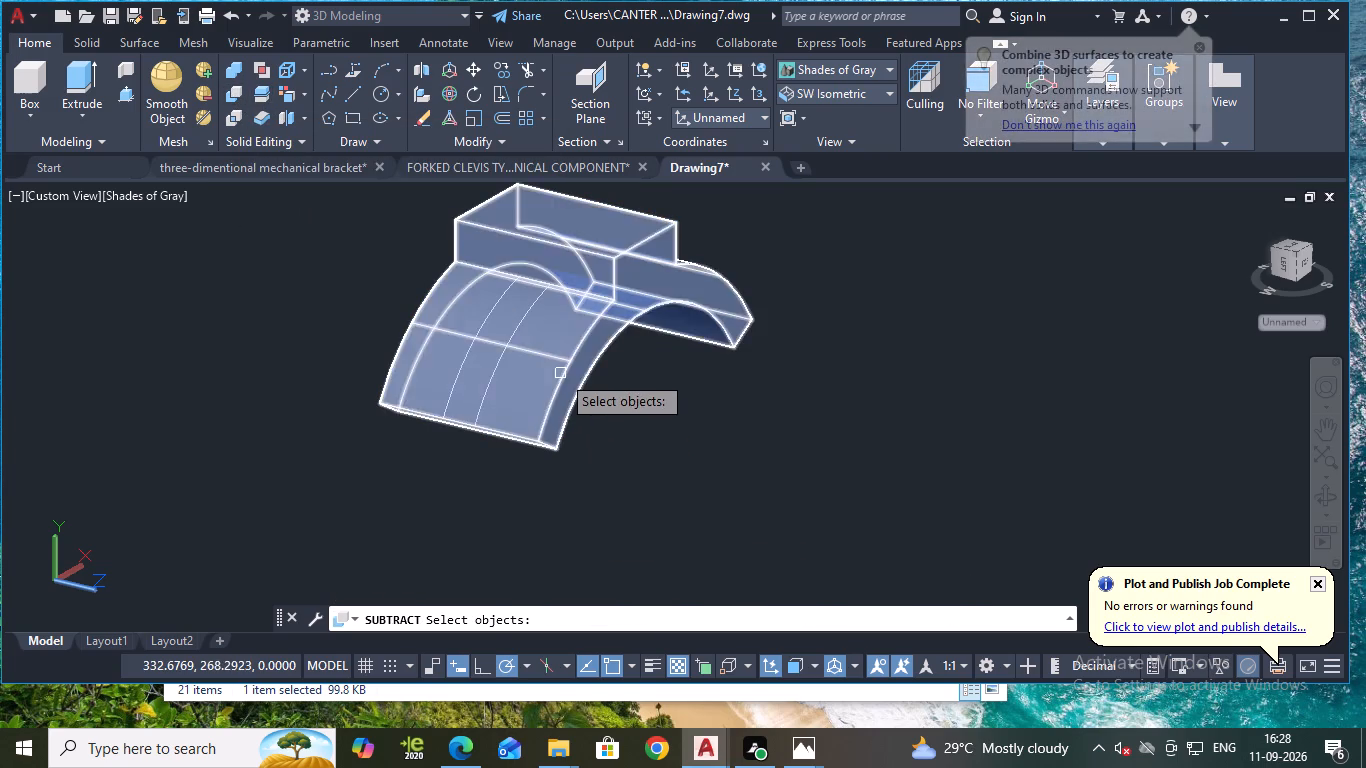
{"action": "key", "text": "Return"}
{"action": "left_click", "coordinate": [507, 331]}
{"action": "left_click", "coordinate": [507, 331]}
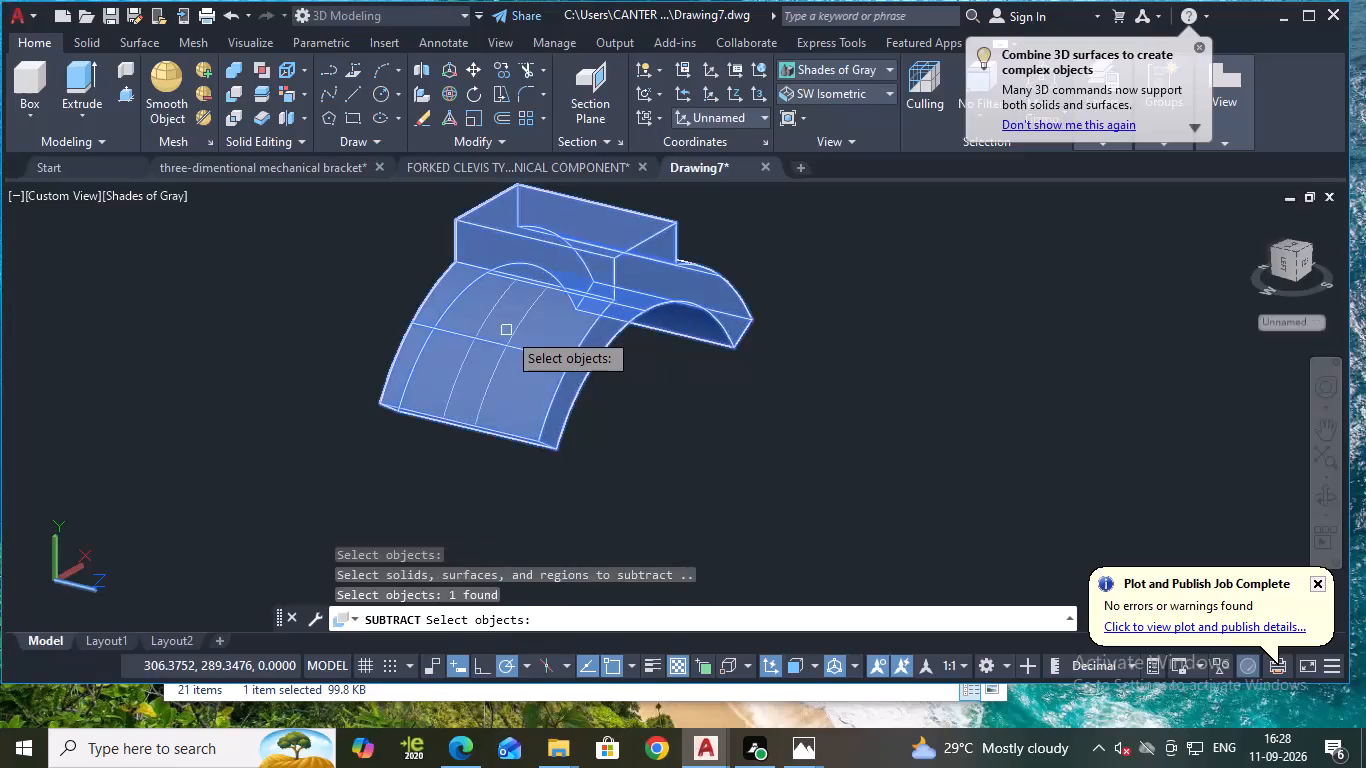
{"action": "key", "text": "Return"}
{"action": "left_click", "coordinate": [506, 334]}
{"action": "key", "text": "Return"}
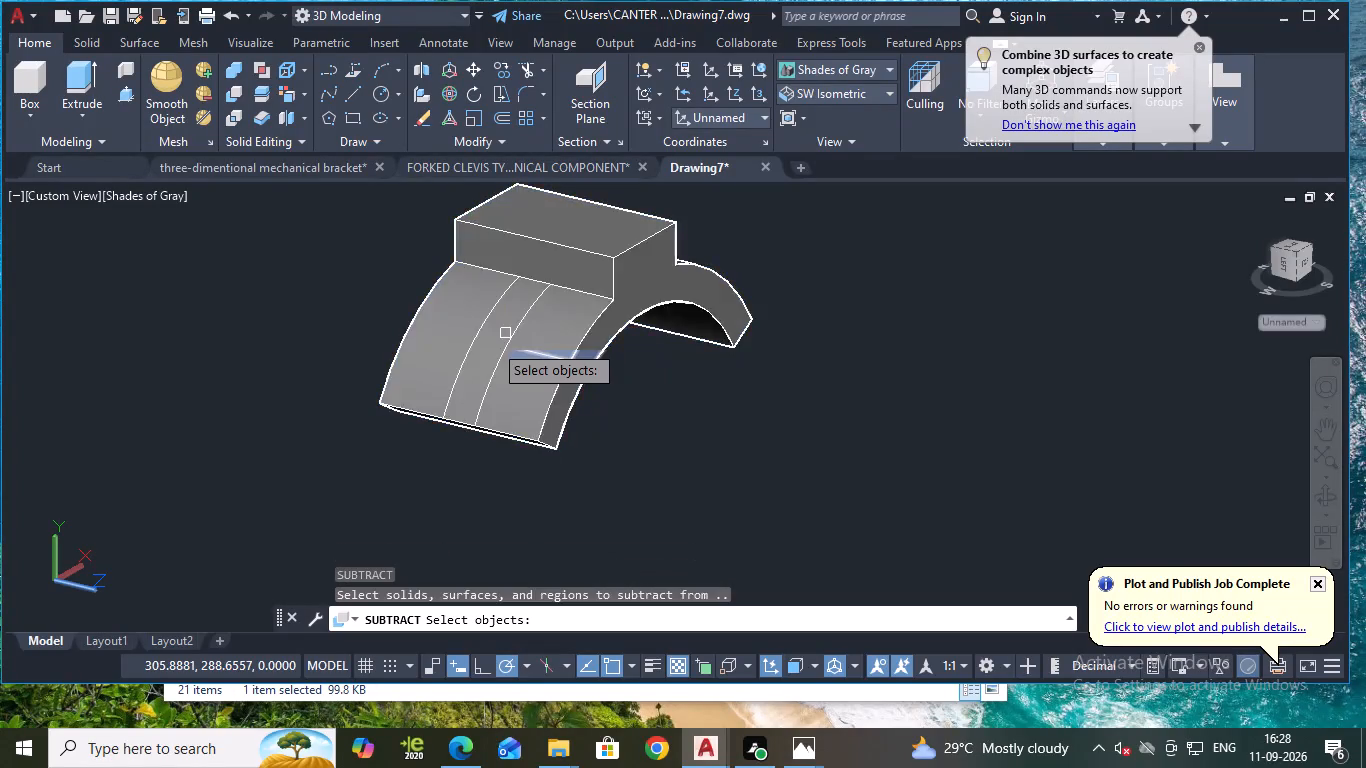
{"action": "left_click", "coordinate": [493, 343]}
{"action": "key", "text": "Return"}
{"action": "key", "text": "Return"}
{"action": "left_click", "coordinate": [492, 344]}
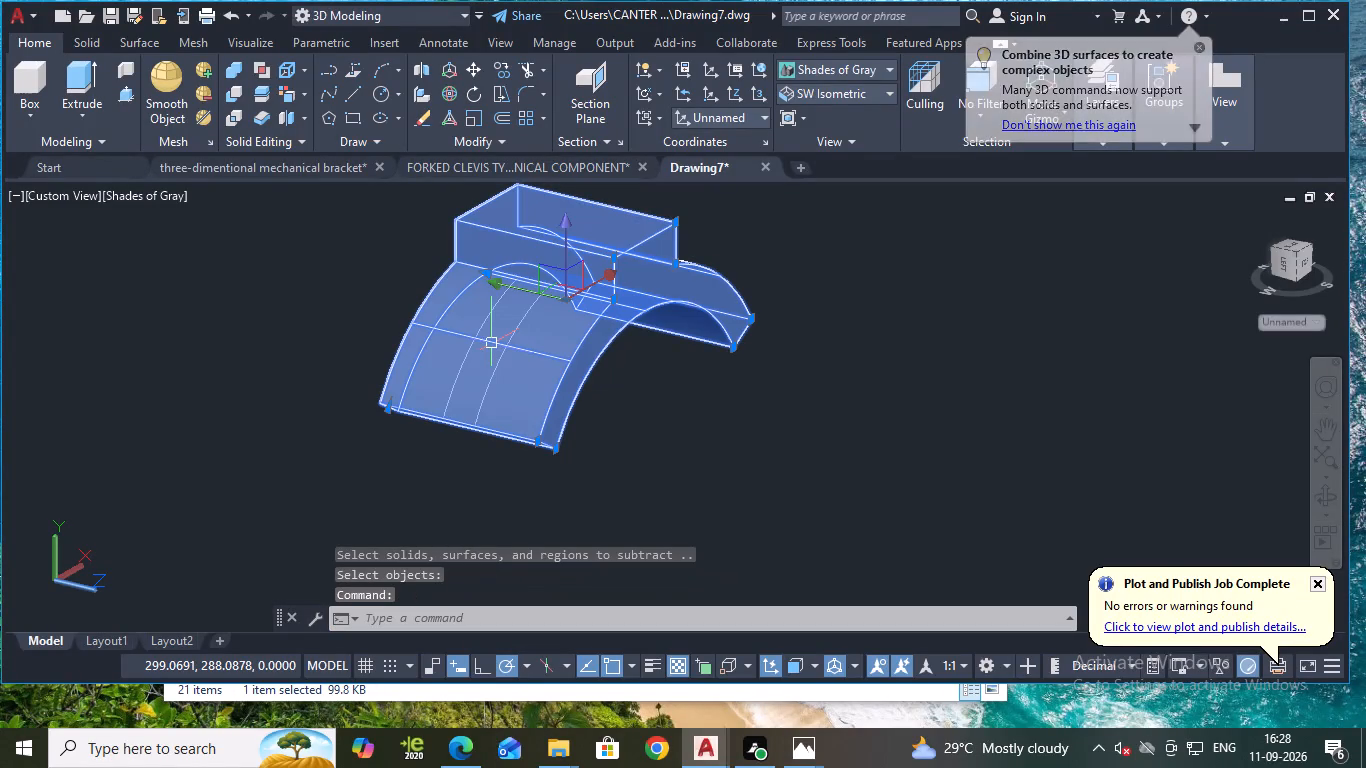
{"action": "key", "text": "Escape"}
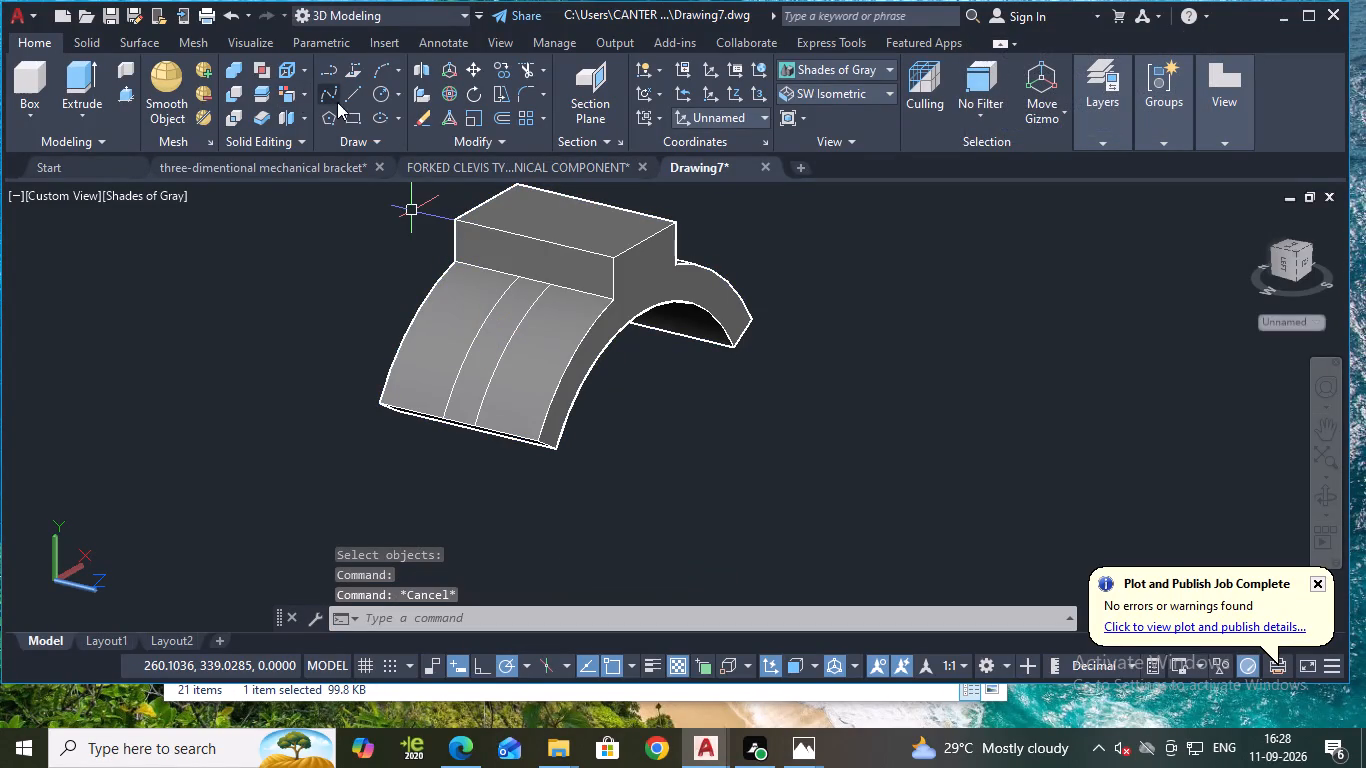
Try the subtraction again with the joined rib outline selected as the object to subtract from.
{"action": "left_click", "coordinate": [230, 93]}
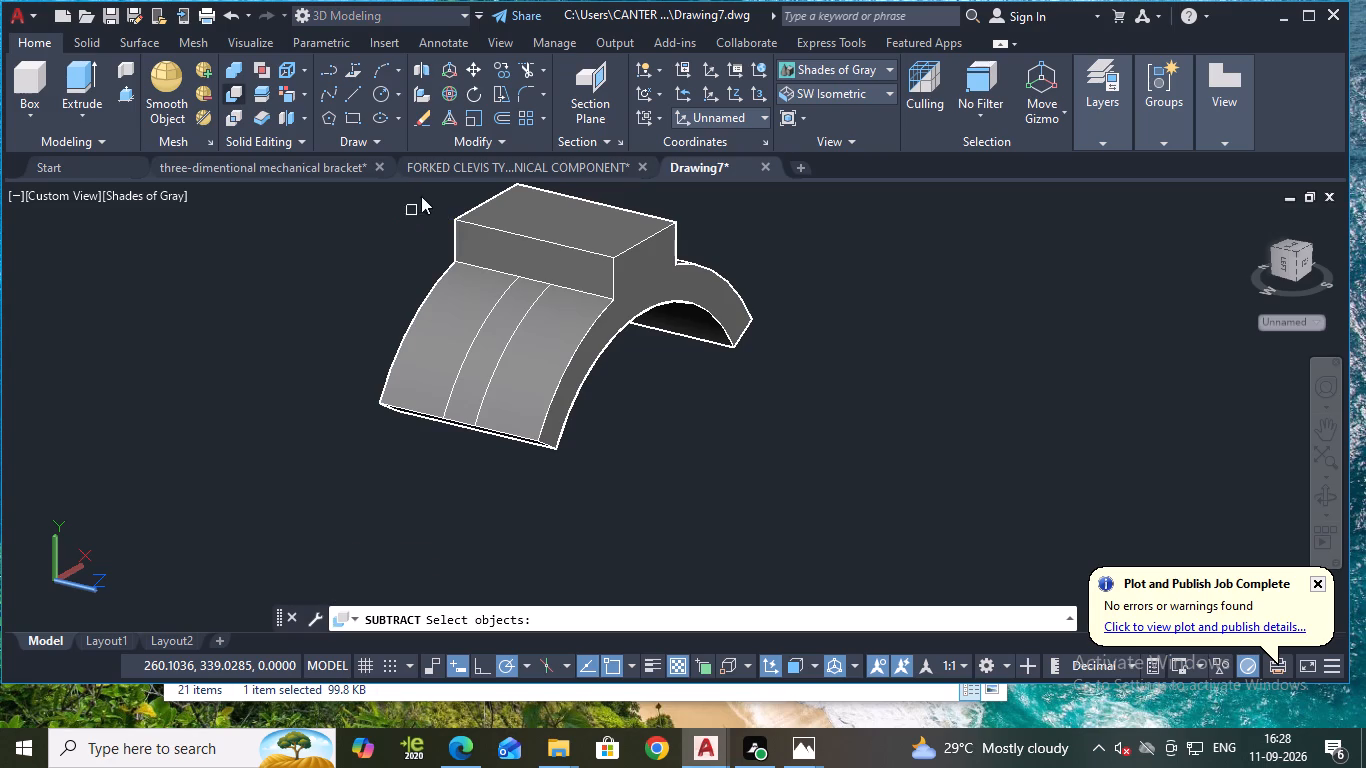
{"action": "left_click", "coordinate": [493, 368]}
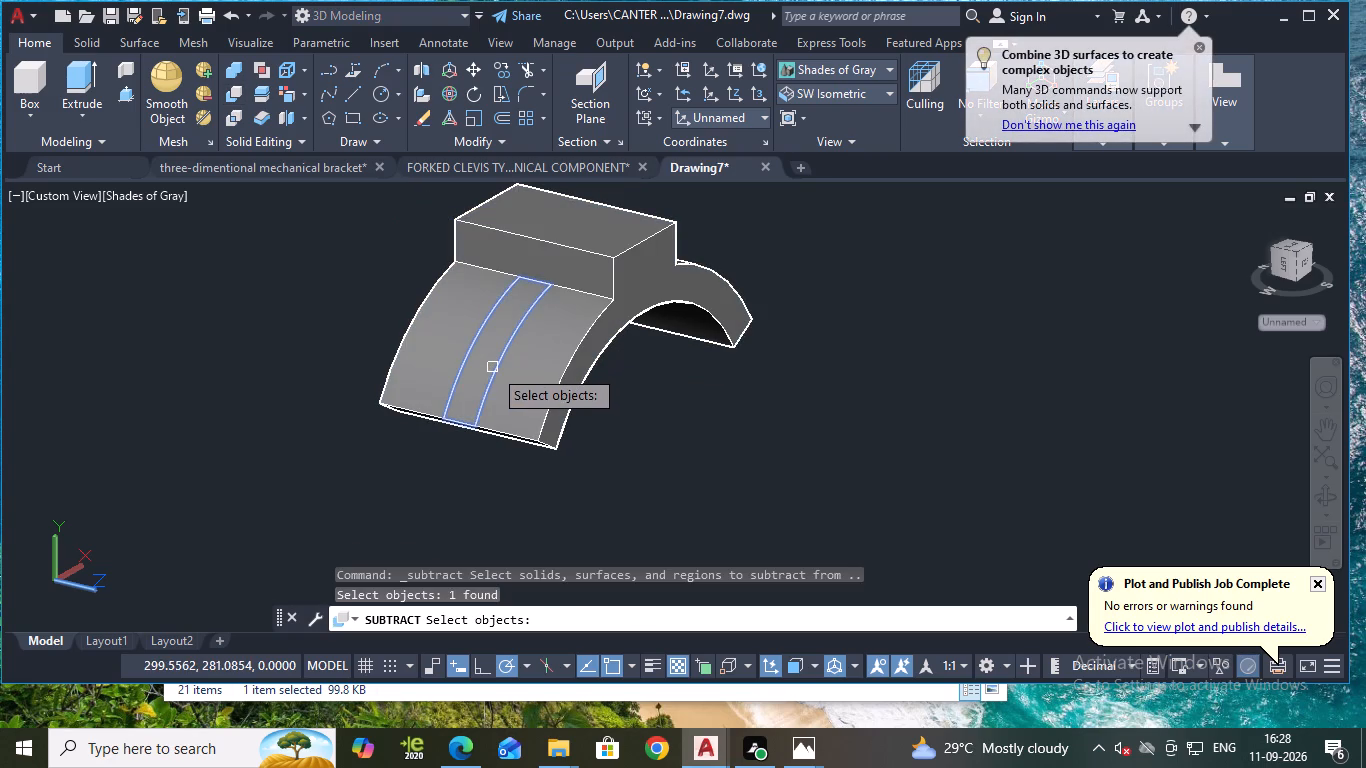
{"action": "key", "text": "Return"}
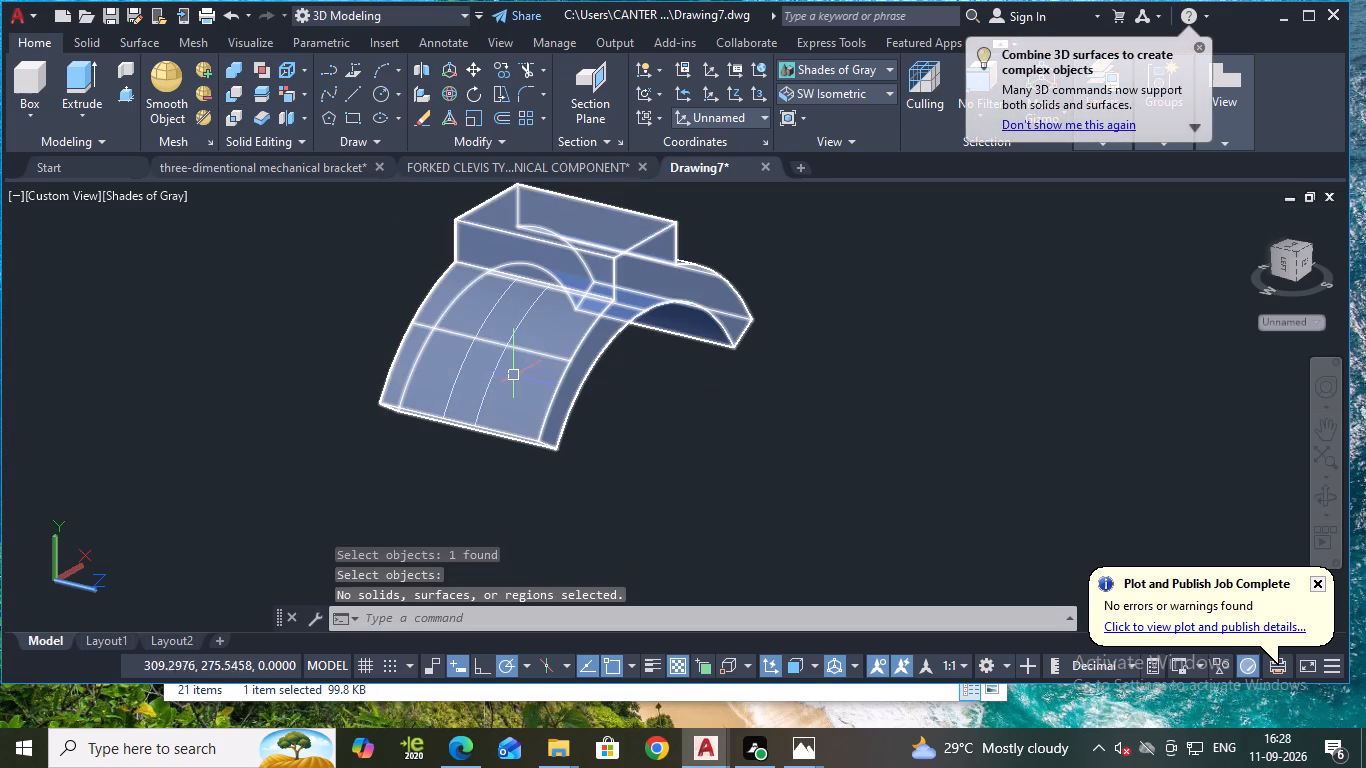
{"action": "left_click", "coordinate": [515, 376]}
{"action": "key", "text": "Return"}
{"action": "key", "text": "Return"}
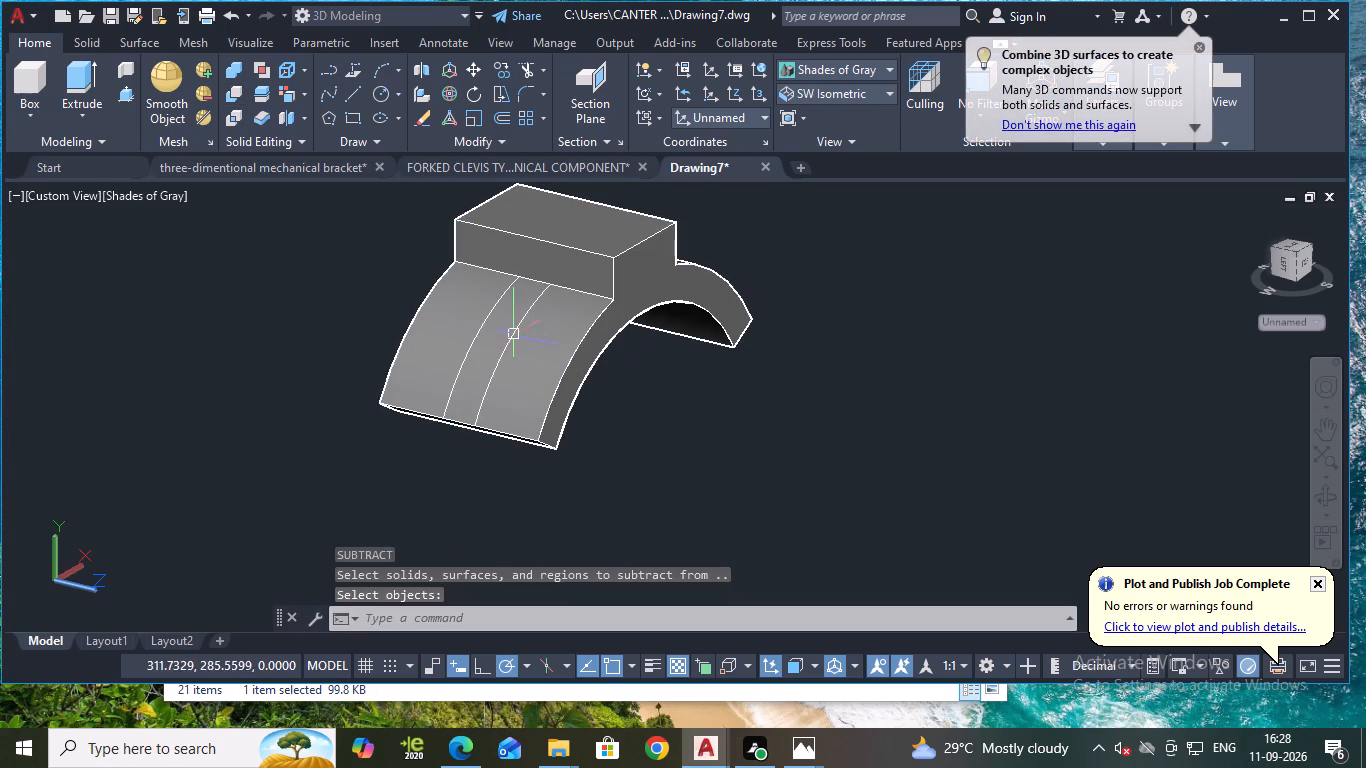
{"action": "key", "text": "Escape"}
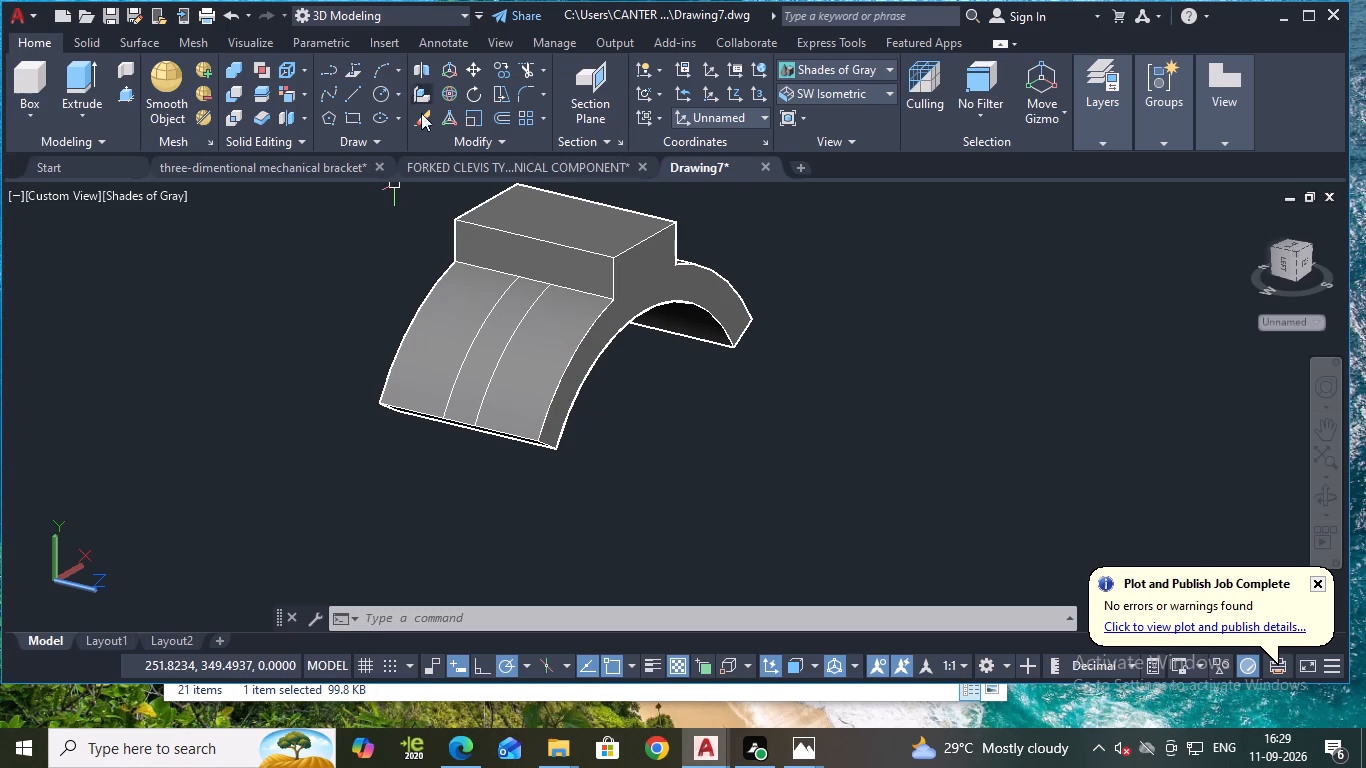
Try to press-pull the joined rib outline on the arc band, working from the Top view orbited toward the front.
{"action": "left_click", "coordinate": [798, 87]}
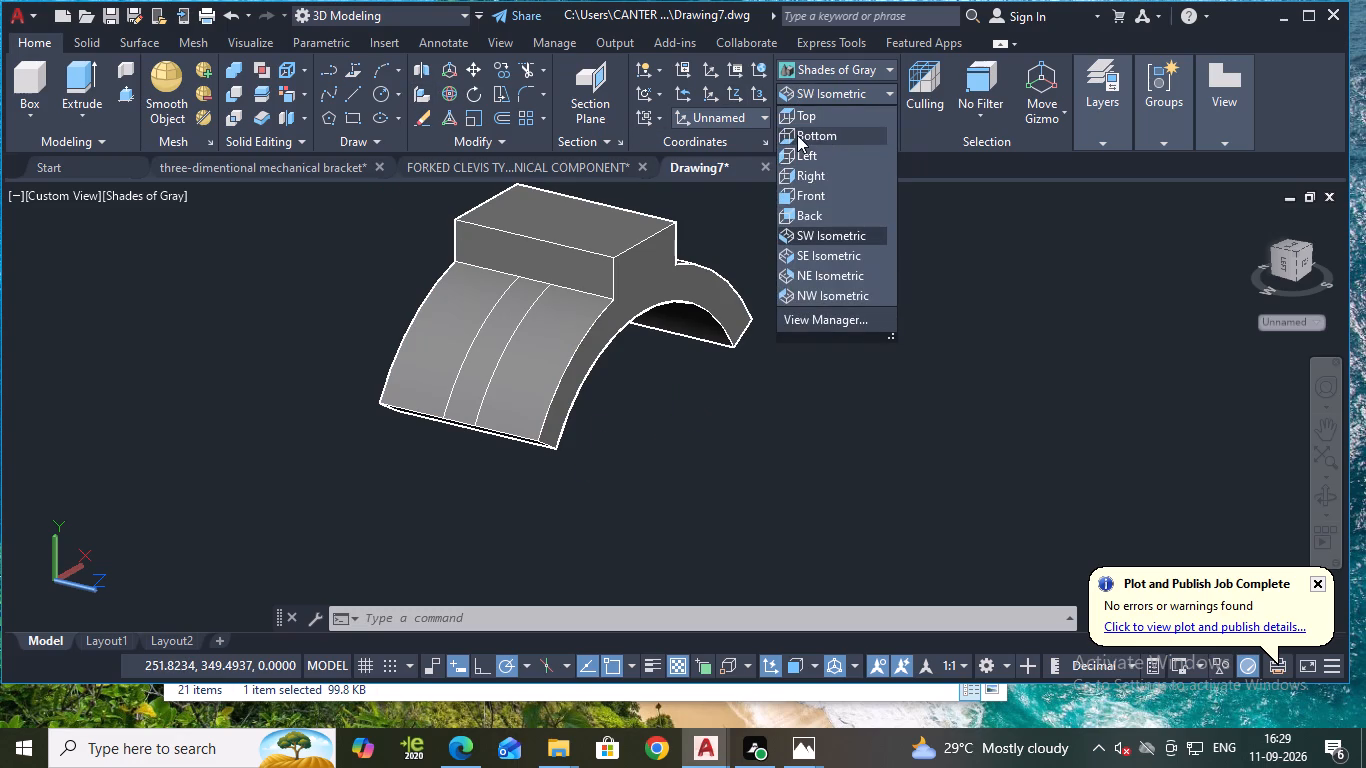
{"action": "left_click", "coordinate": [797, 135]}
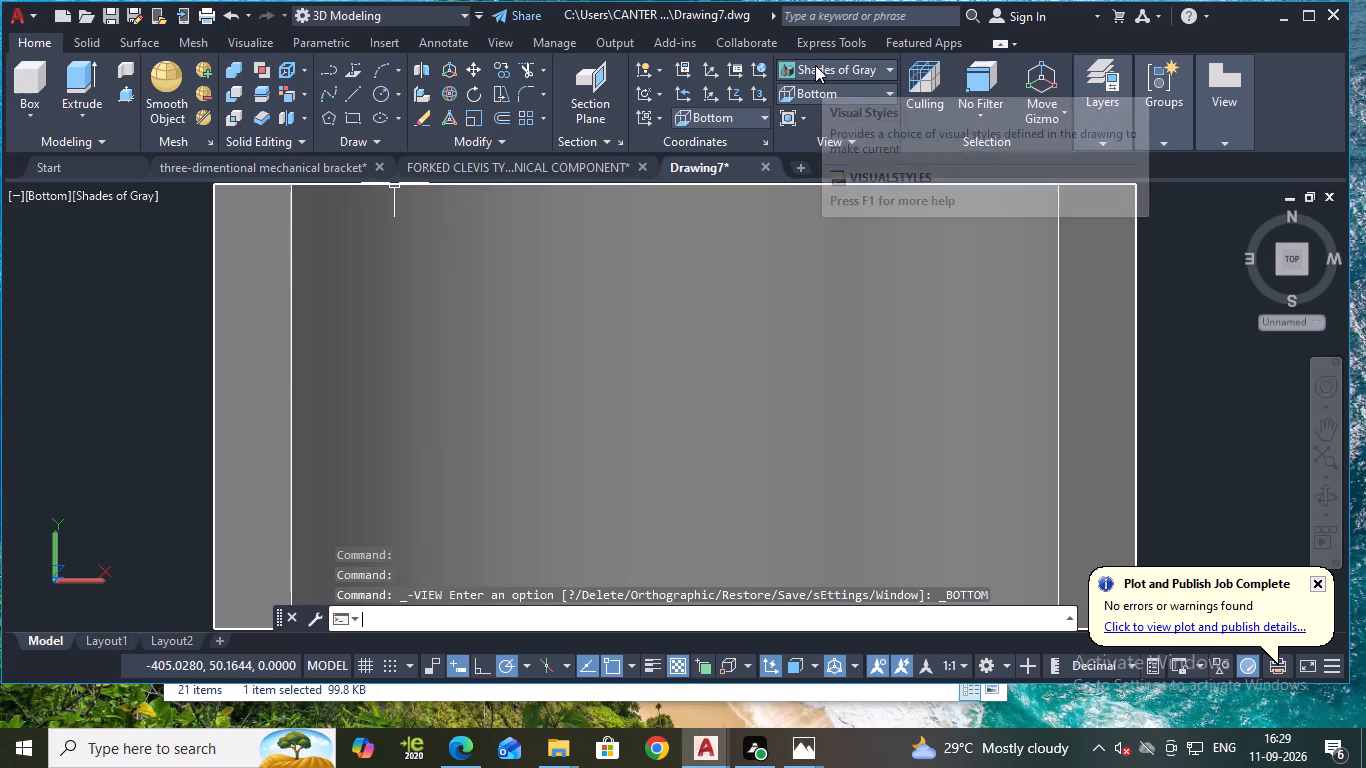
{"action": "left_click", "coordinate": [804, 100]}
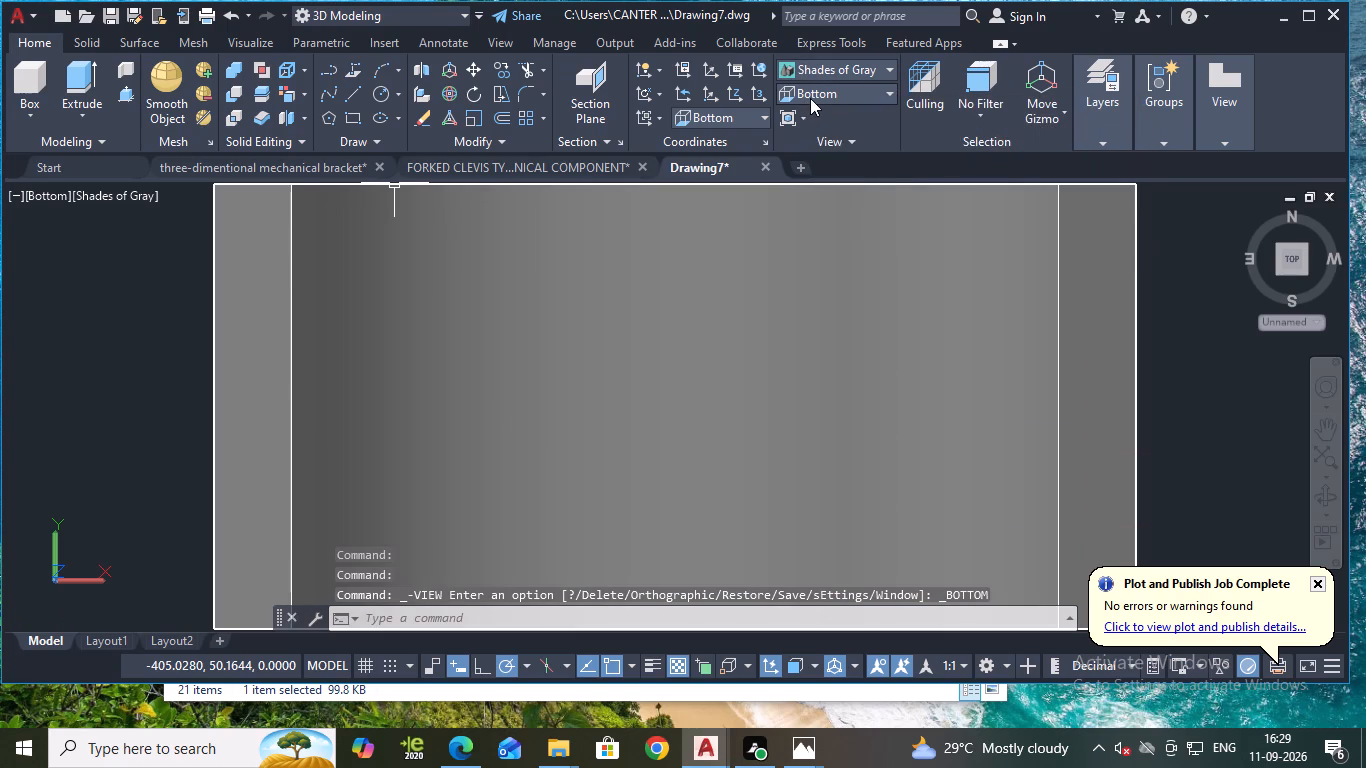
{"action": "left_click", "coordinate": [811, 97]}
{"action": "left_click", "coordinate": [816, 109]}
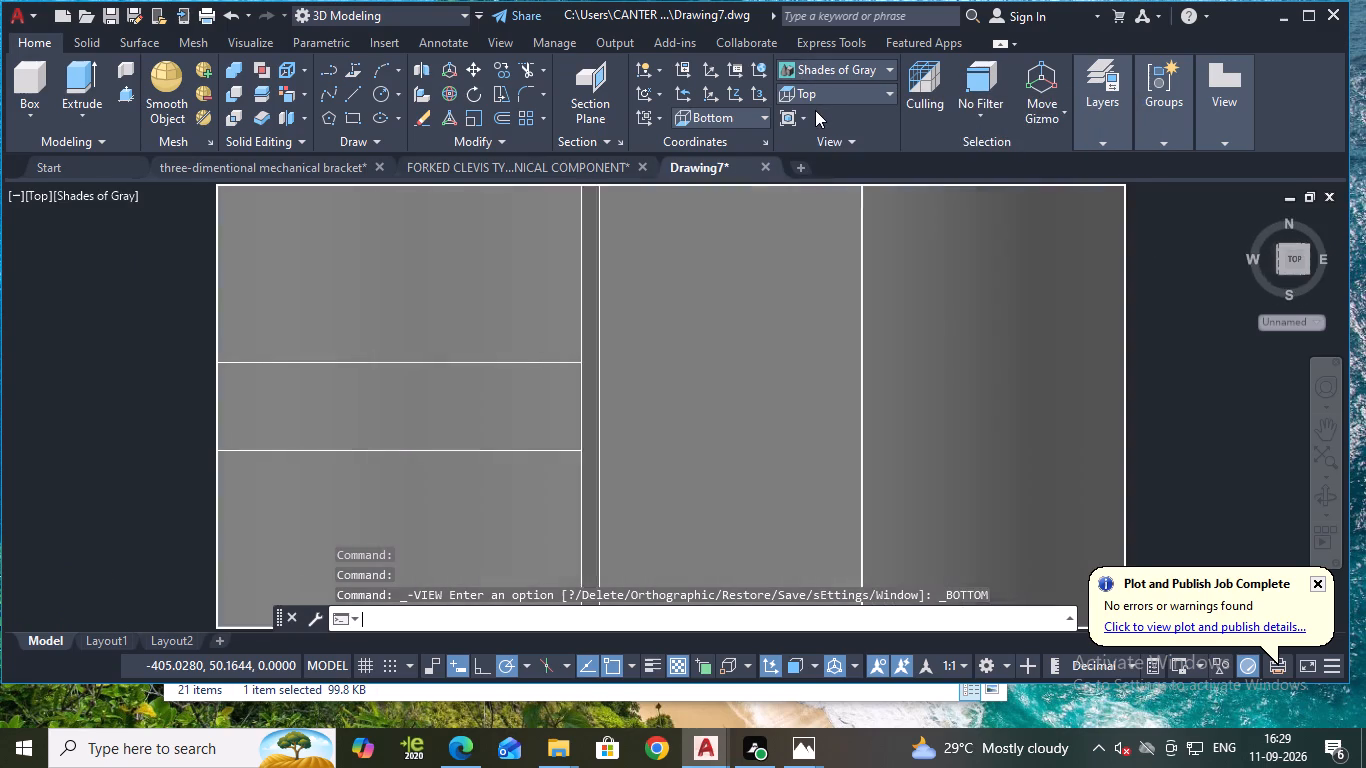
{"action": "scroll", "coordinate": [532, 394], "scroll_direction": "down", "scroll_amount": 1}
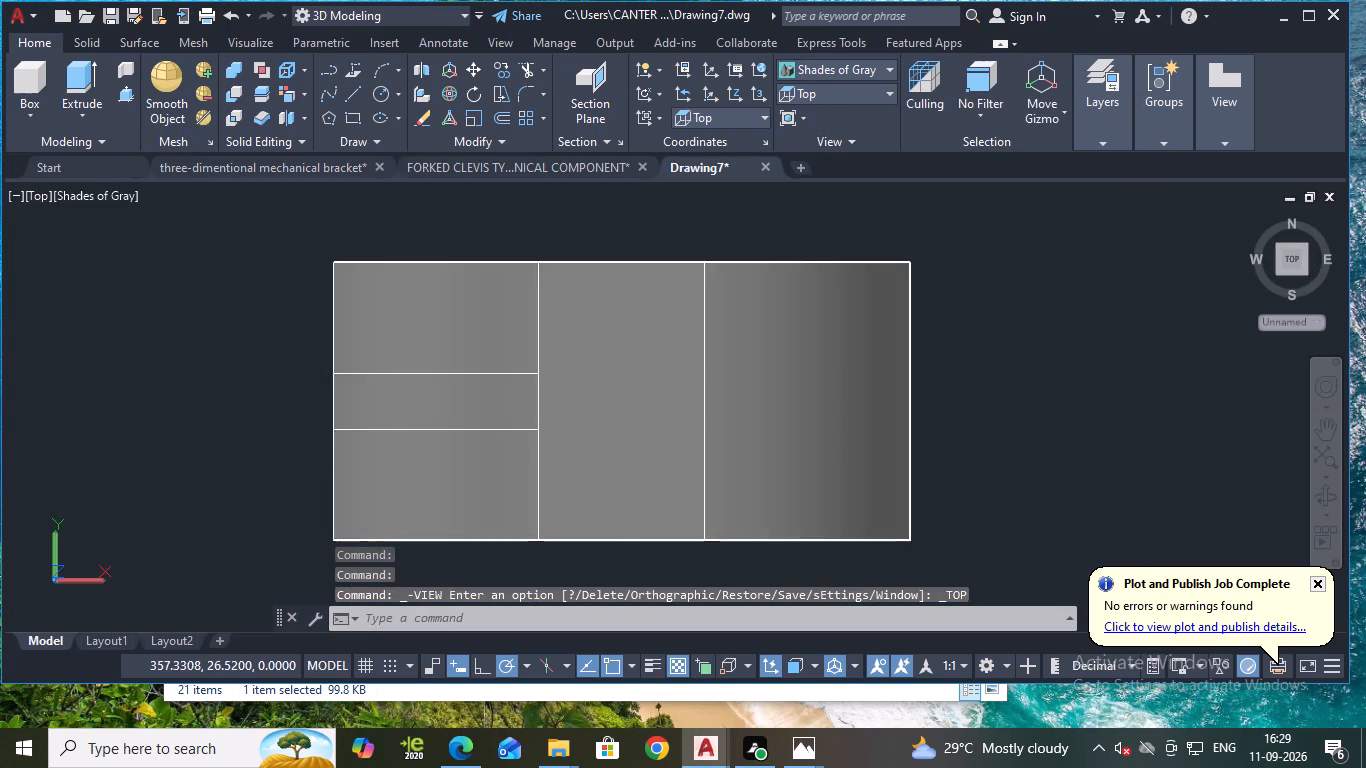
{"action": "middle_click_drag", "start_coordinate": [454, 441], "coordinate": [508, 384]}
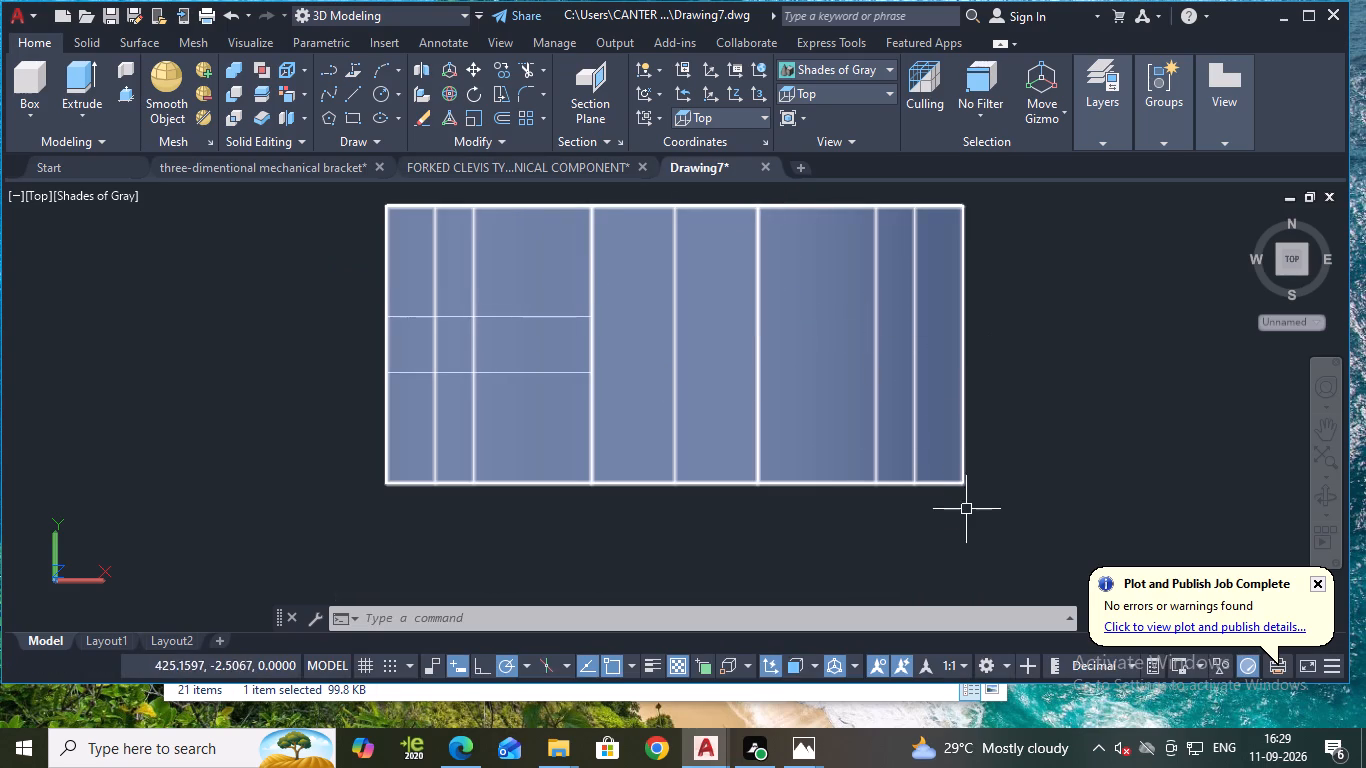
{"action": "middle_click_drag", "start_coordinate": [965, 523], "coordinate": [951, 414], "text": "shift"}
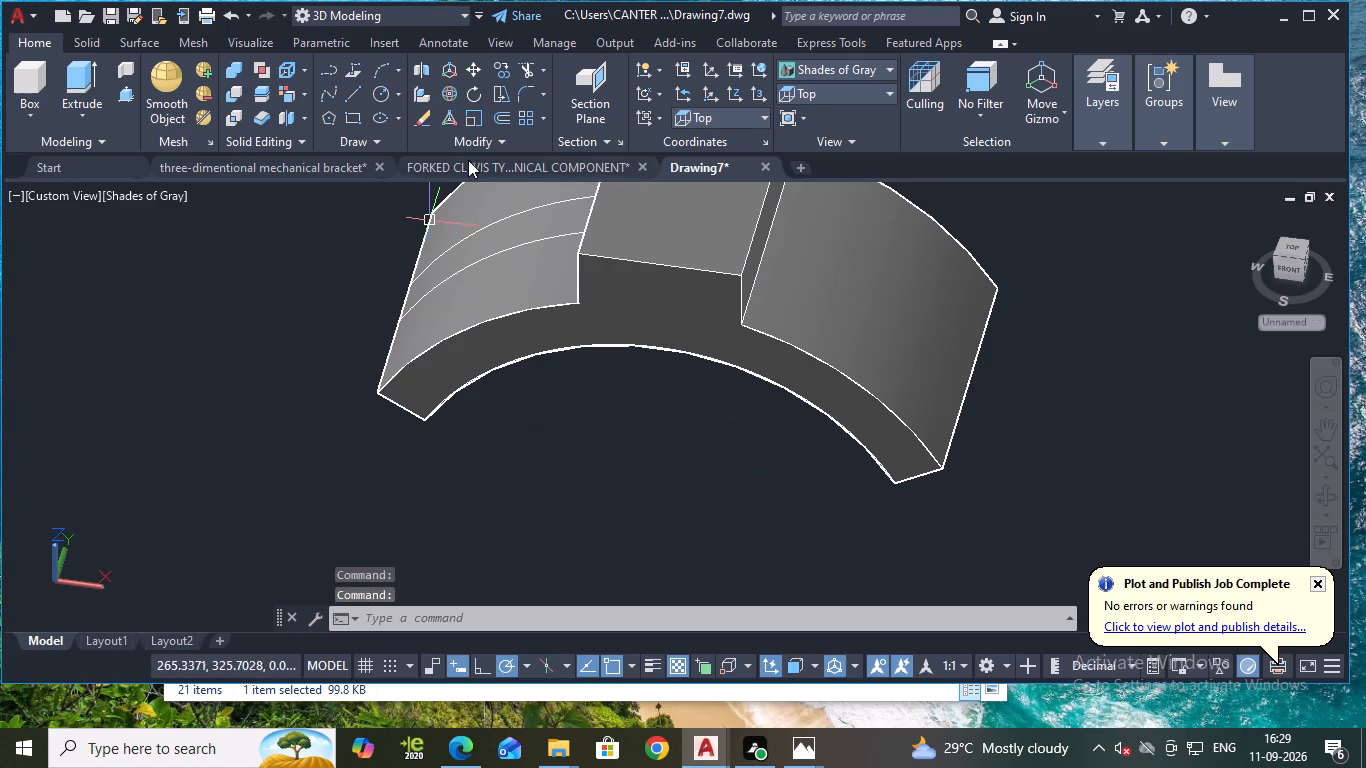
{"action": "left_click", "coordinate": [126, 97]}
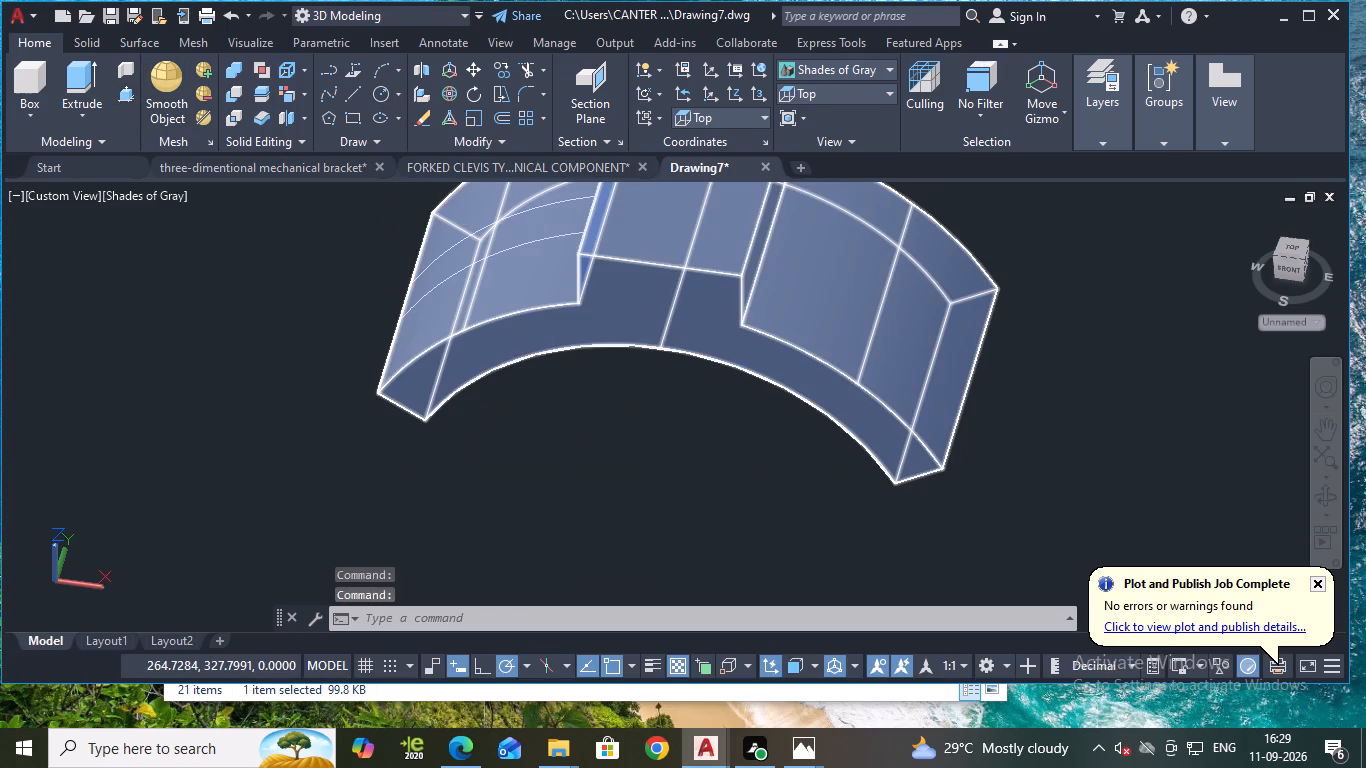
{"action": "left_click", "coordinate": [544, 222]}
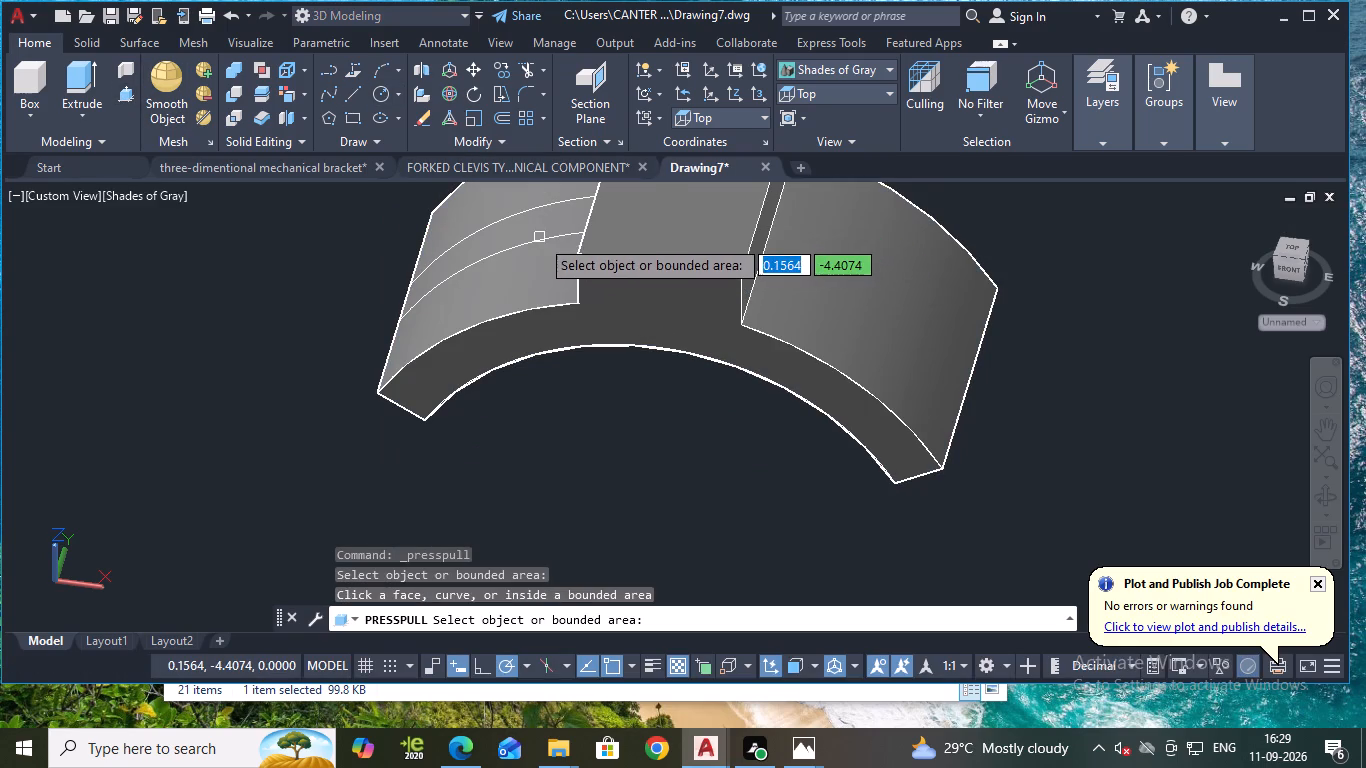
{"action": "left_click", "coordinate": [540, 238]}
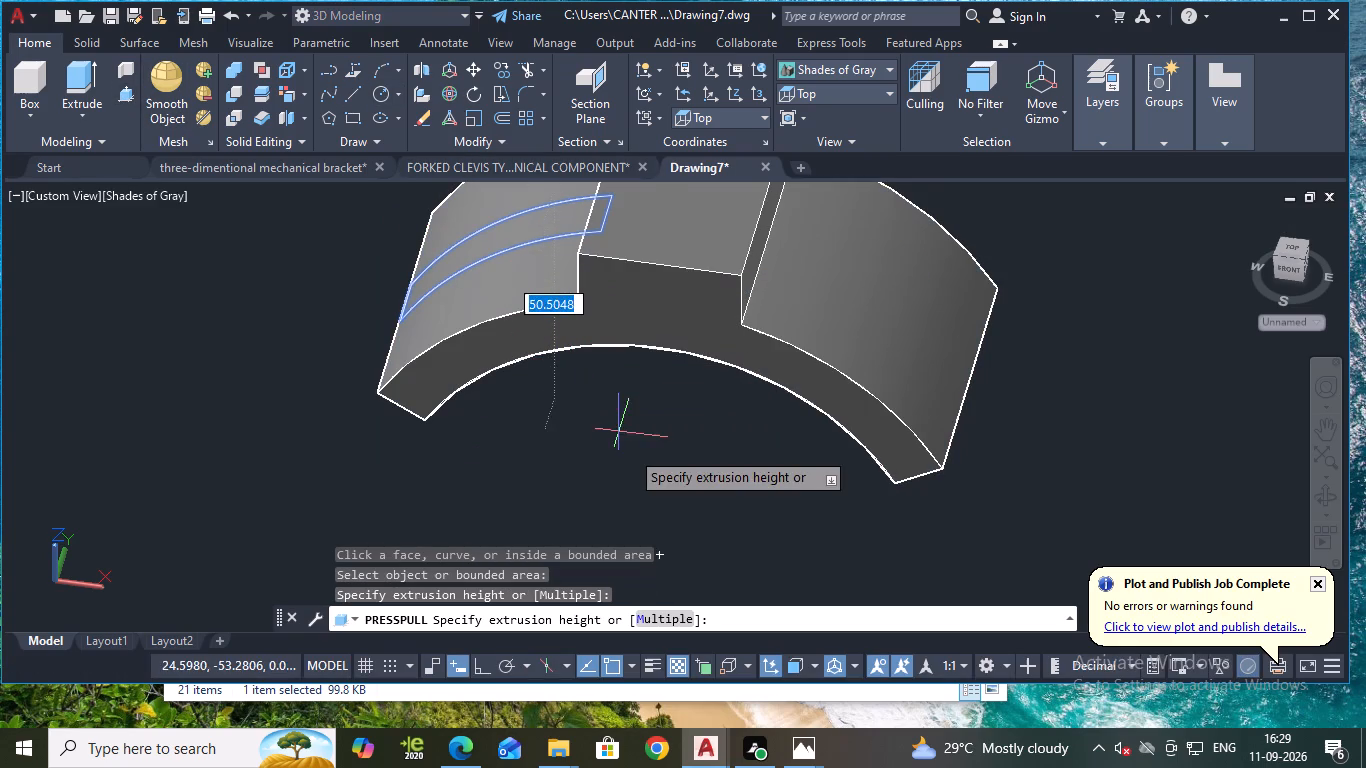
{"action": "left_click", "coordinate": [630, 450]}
Delete the joined rib outline from the curved face of the arc band.
{"action": "middle_click_drag", "start_coordinate": [472, 420], "coordinate": [504, 375], "text": "shift"}
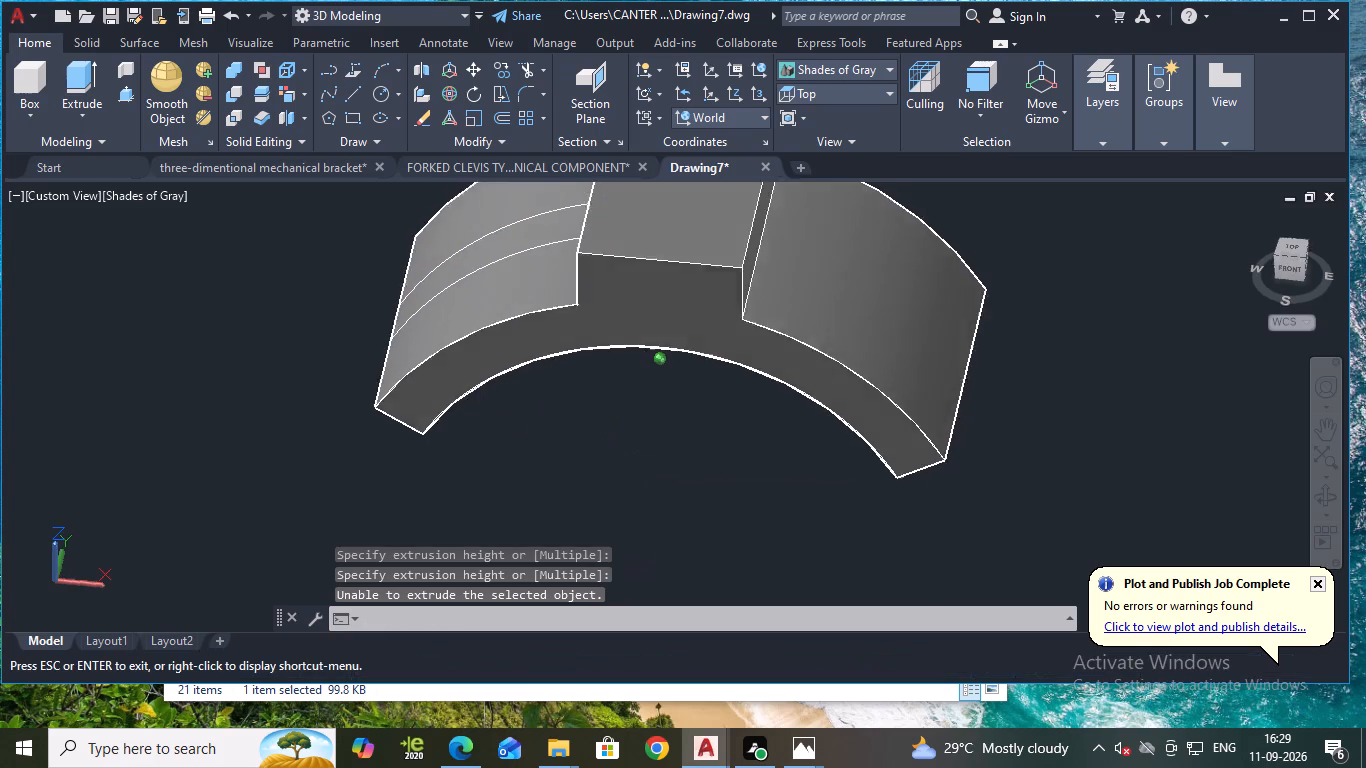
{"action": "middle_click_drag", "start_coordinate": [504, 375], "coordinate": [623, 343], "text": "shift"}
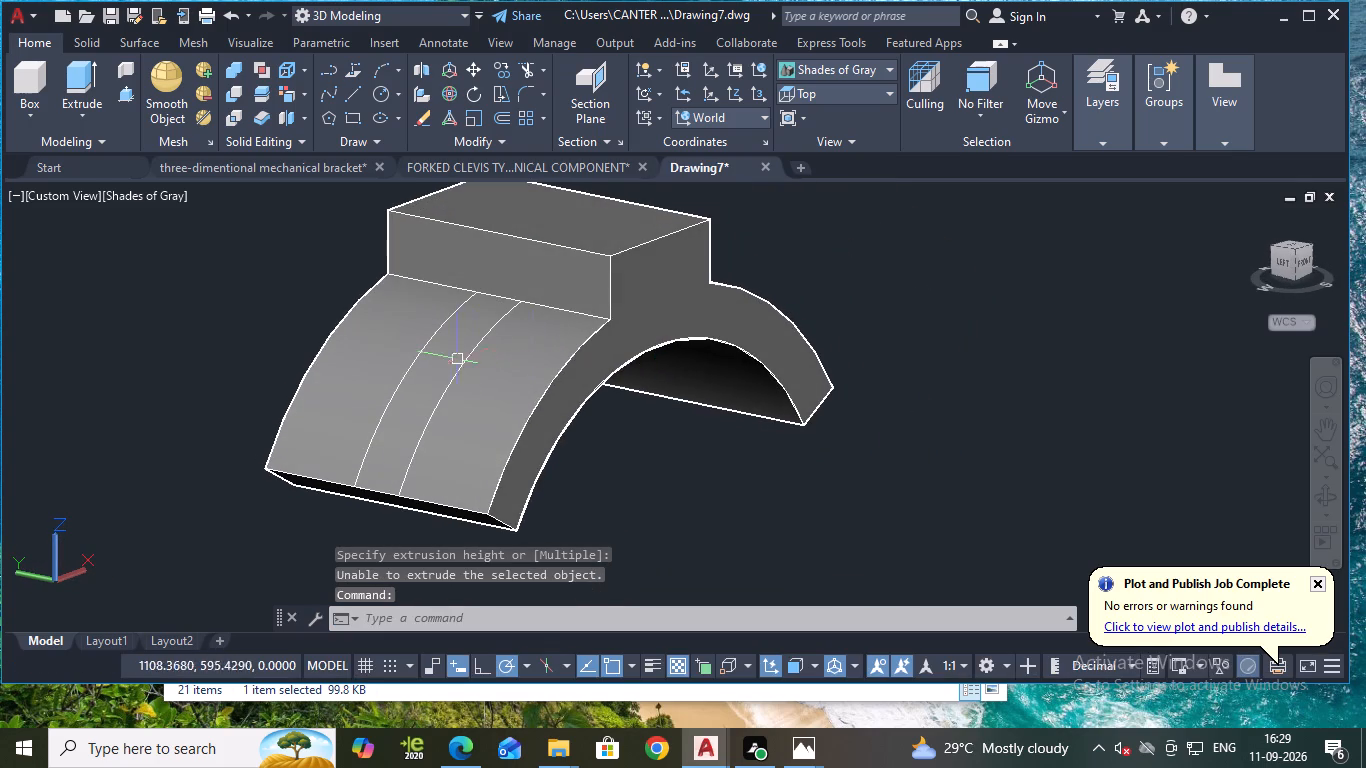
{"action": "left_click", "coordinate": [460, 370]}
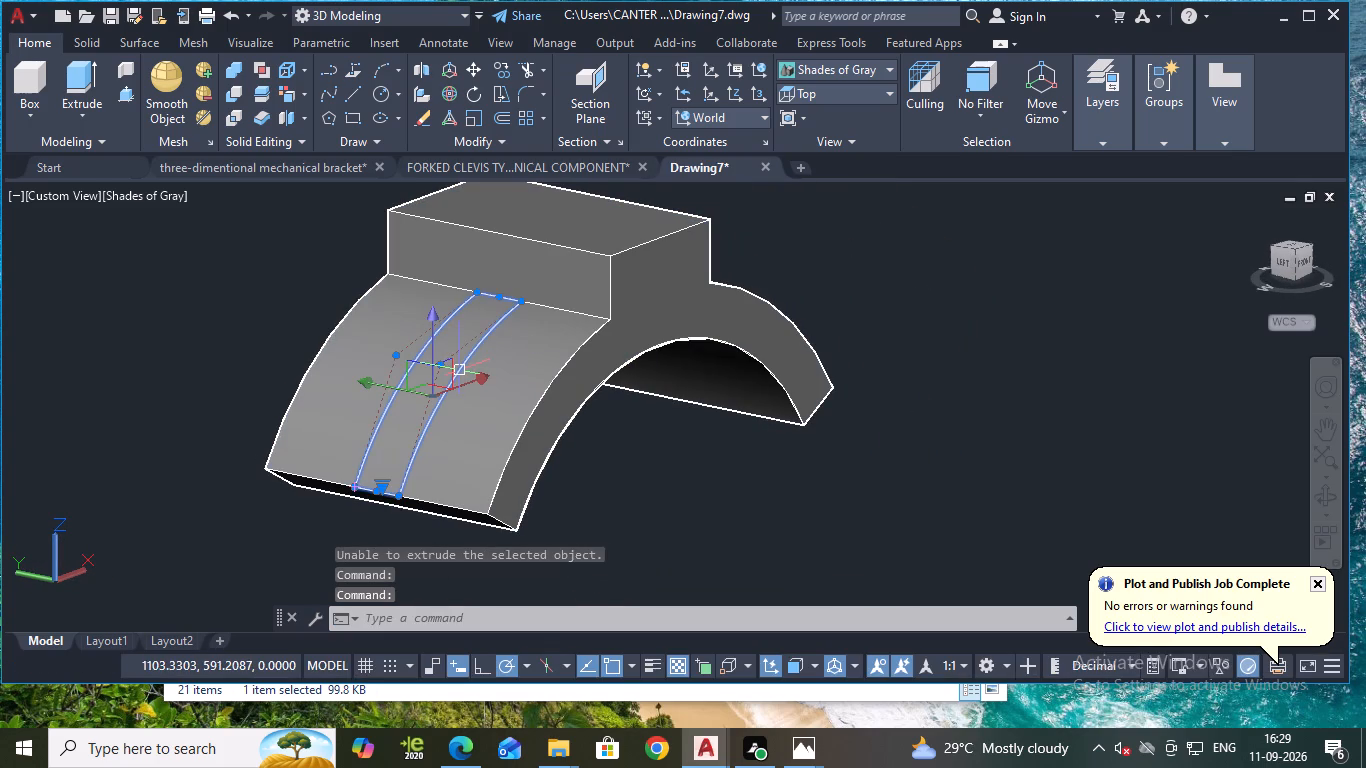
{"action": "key", "text": "Delete"}
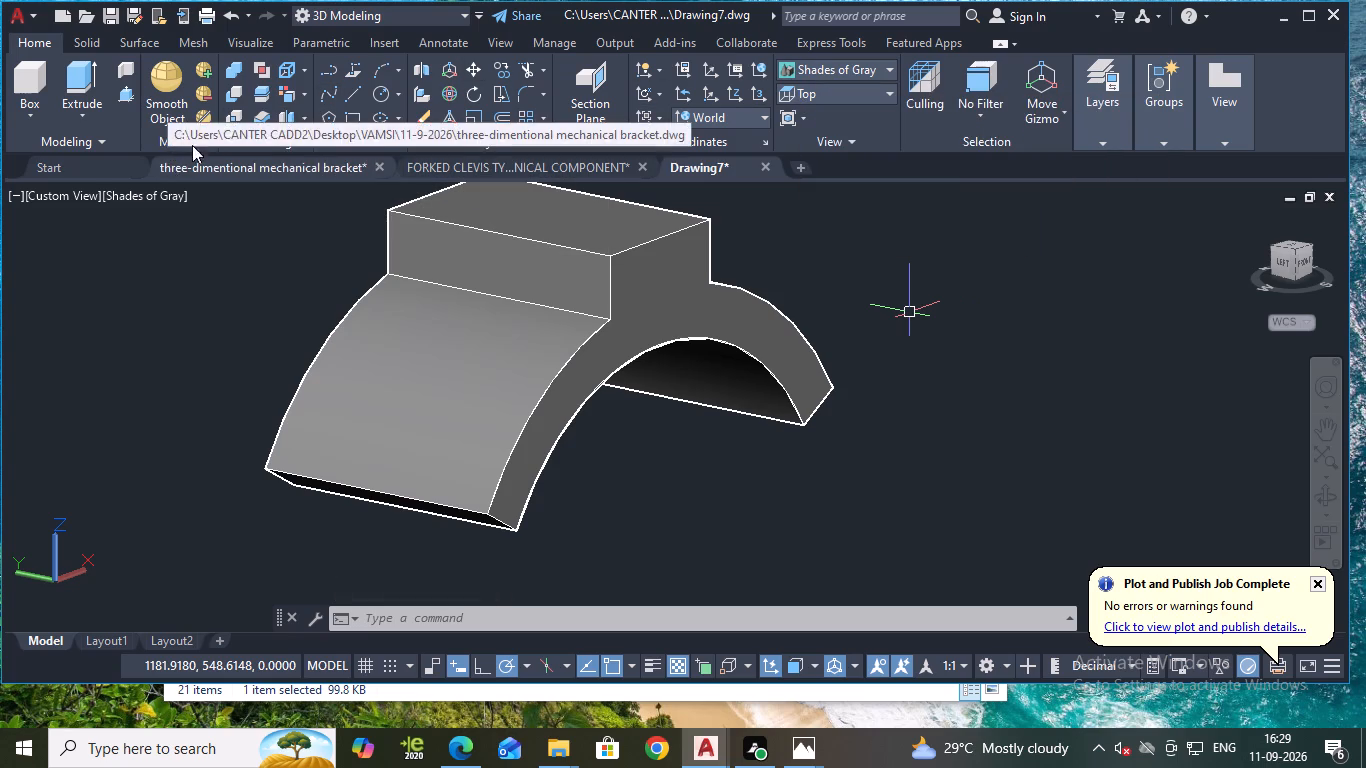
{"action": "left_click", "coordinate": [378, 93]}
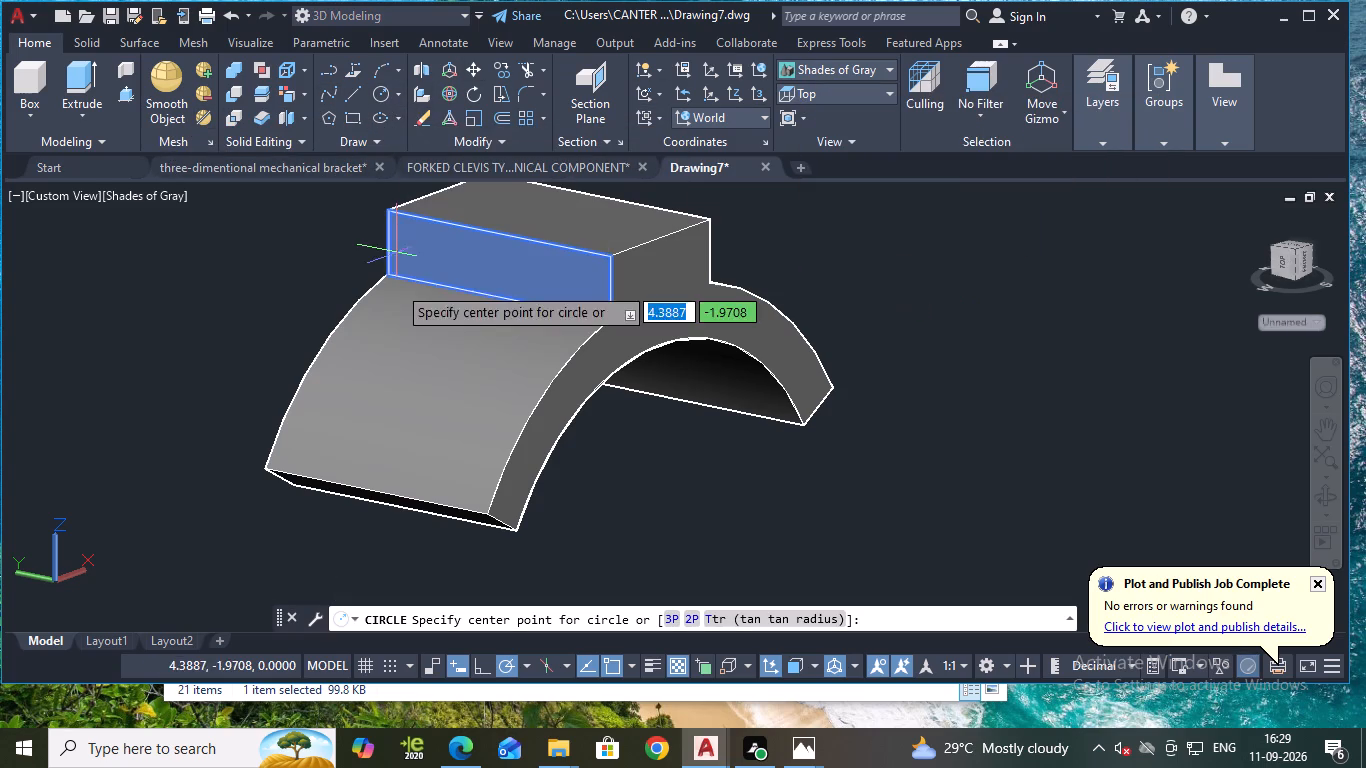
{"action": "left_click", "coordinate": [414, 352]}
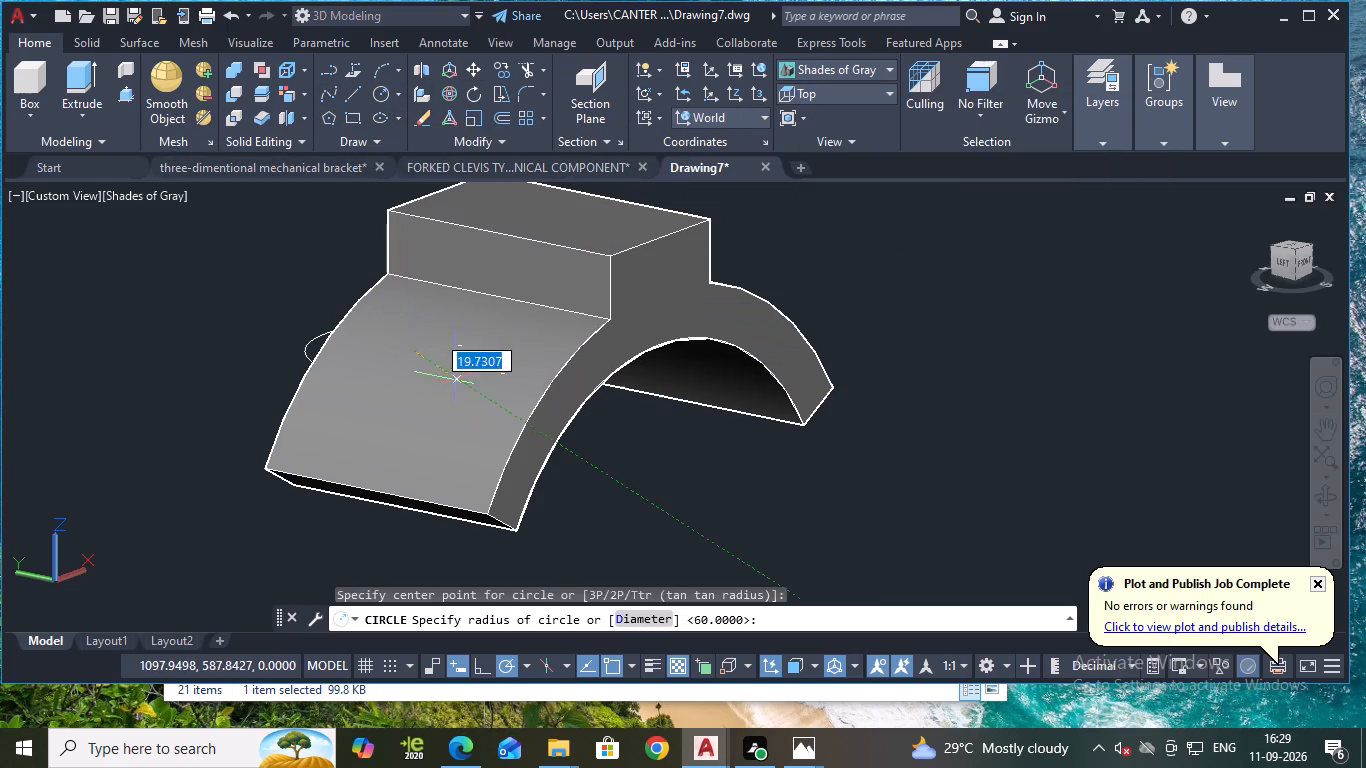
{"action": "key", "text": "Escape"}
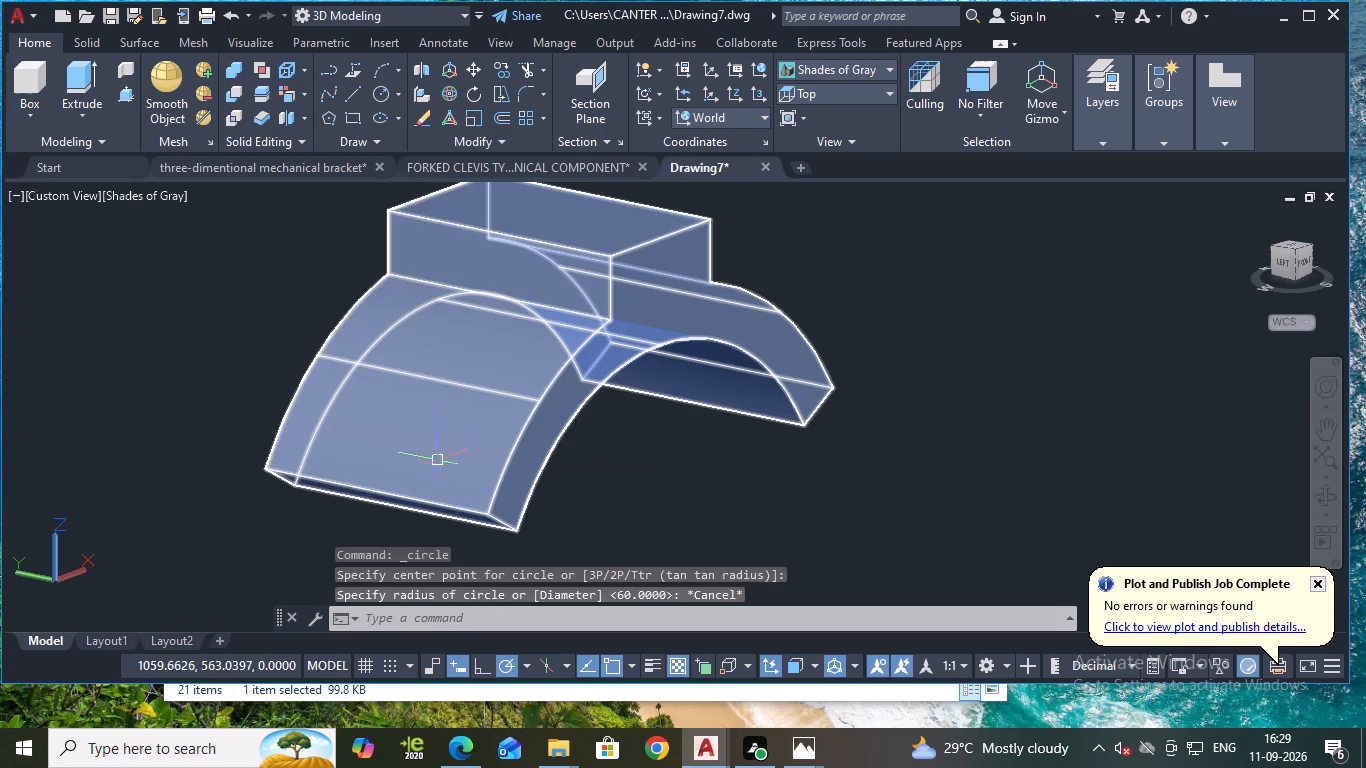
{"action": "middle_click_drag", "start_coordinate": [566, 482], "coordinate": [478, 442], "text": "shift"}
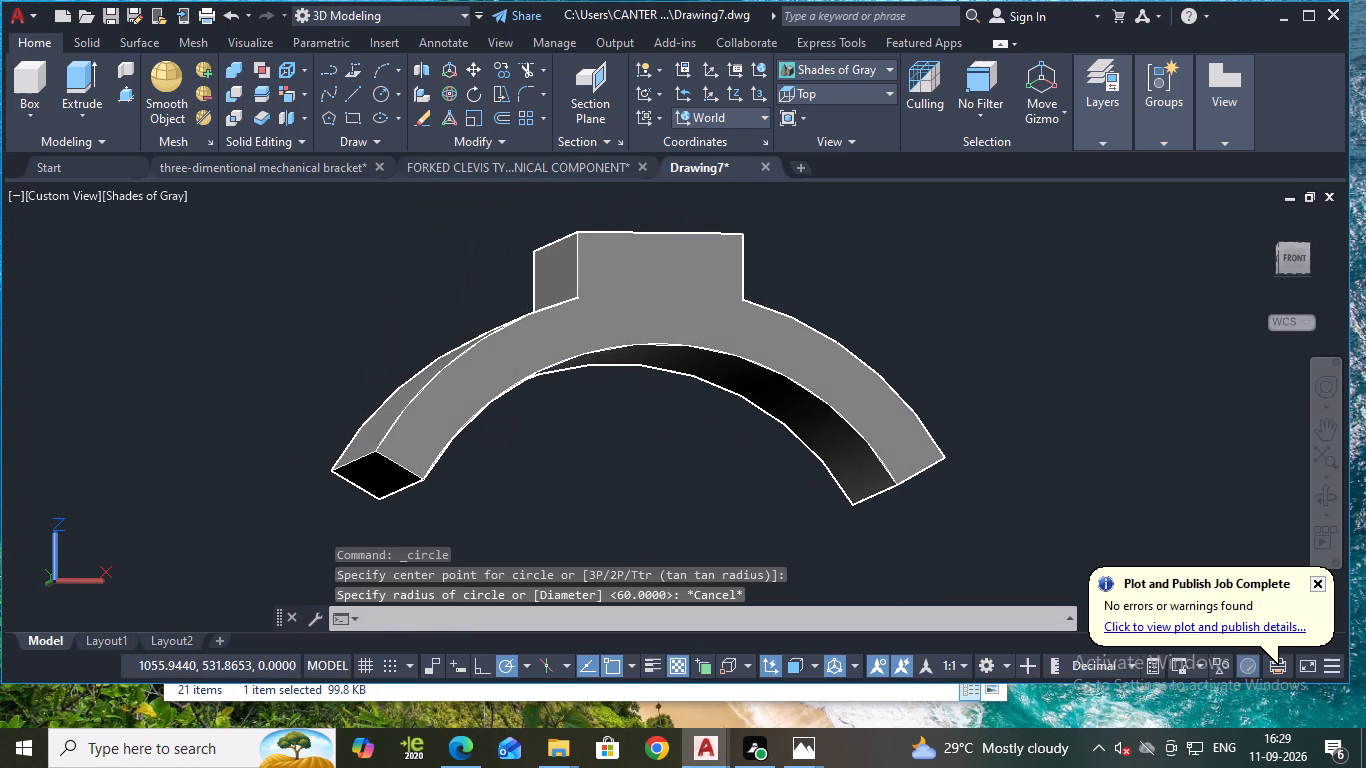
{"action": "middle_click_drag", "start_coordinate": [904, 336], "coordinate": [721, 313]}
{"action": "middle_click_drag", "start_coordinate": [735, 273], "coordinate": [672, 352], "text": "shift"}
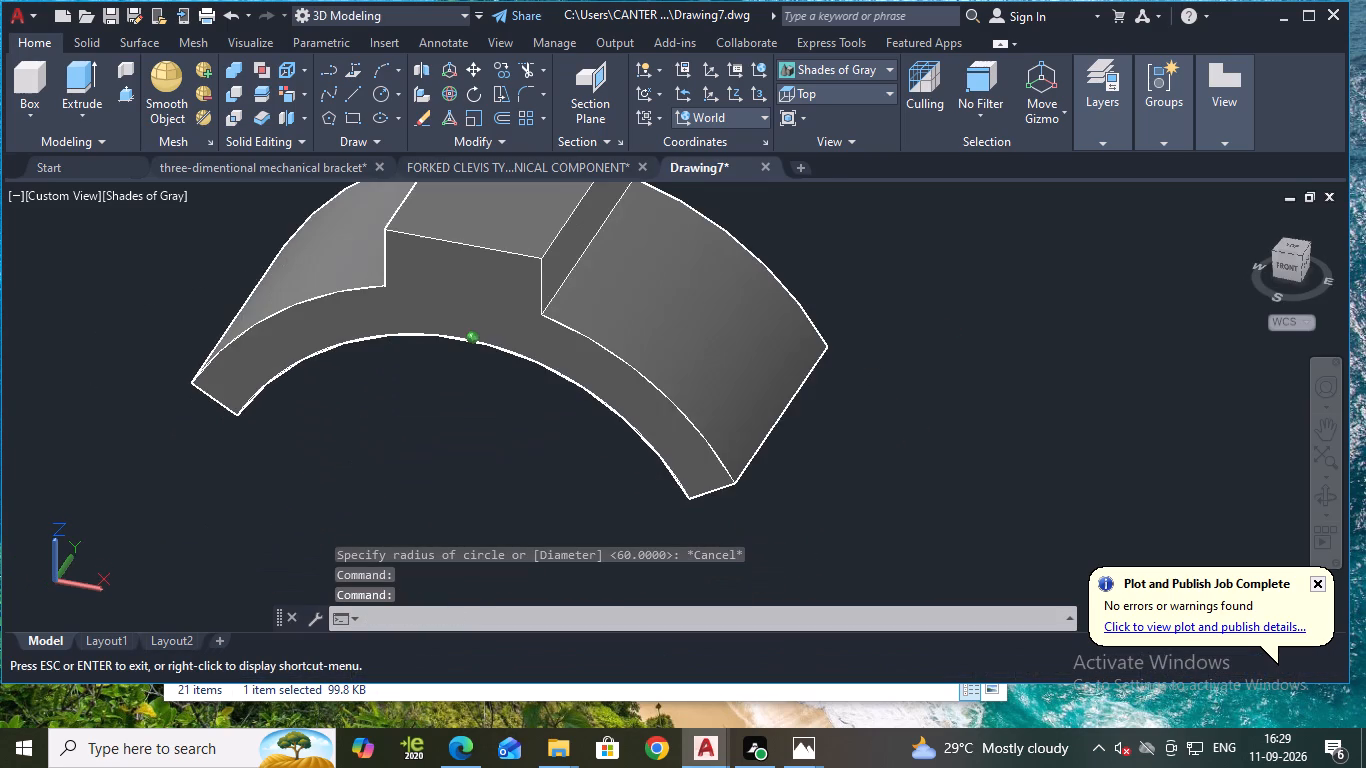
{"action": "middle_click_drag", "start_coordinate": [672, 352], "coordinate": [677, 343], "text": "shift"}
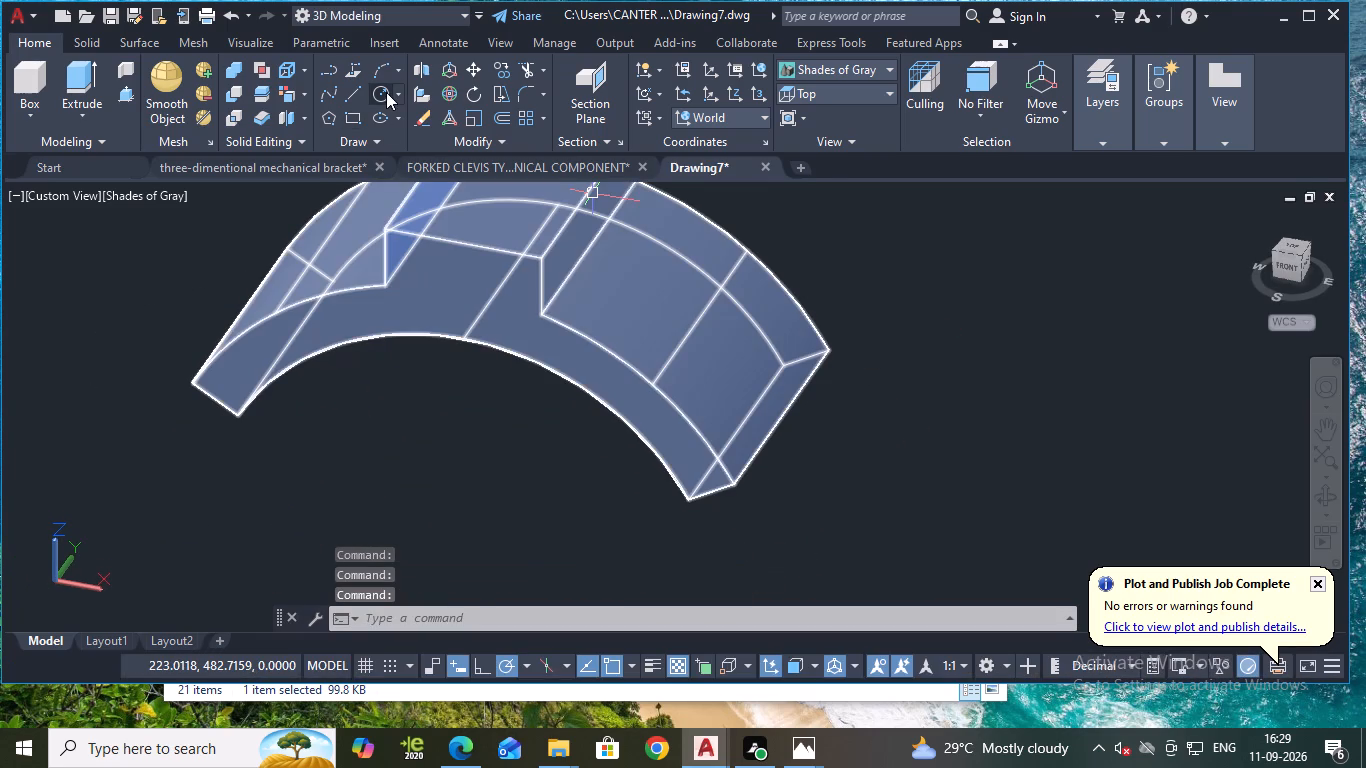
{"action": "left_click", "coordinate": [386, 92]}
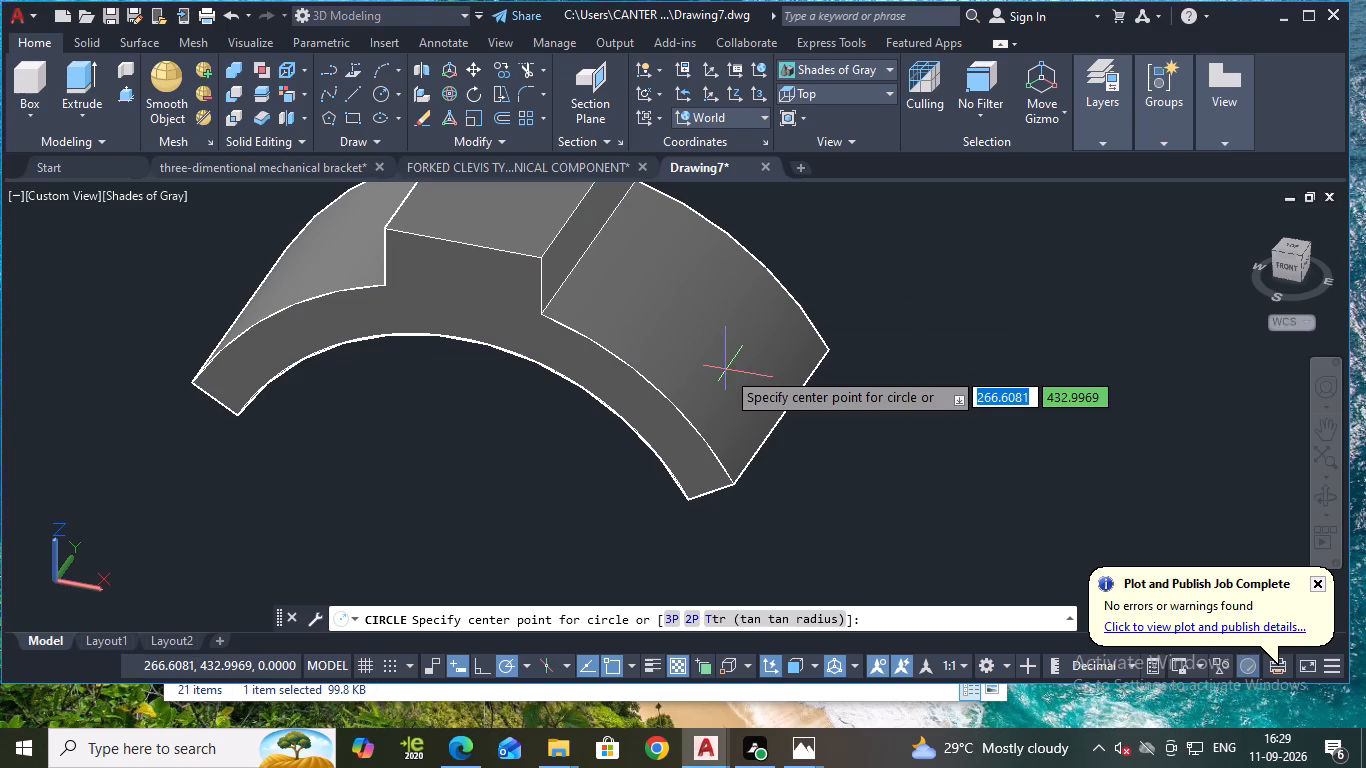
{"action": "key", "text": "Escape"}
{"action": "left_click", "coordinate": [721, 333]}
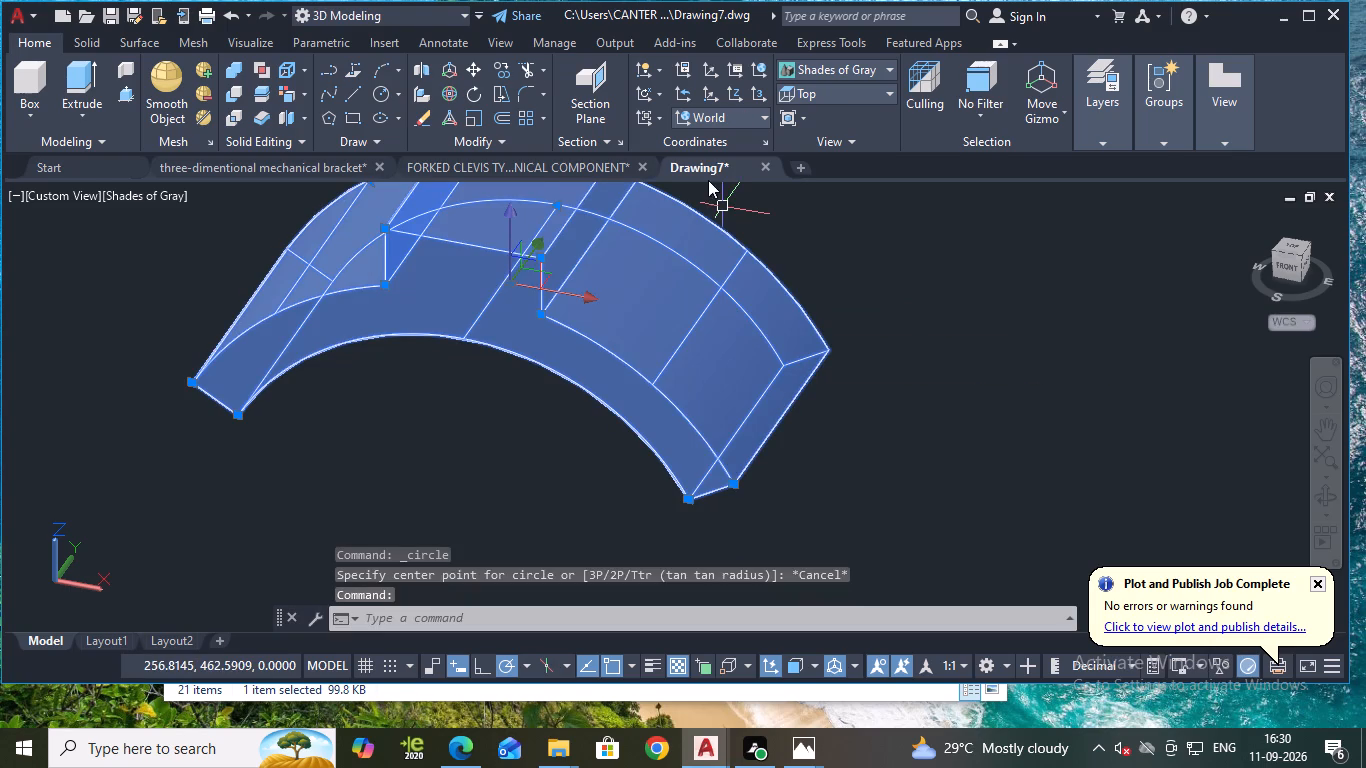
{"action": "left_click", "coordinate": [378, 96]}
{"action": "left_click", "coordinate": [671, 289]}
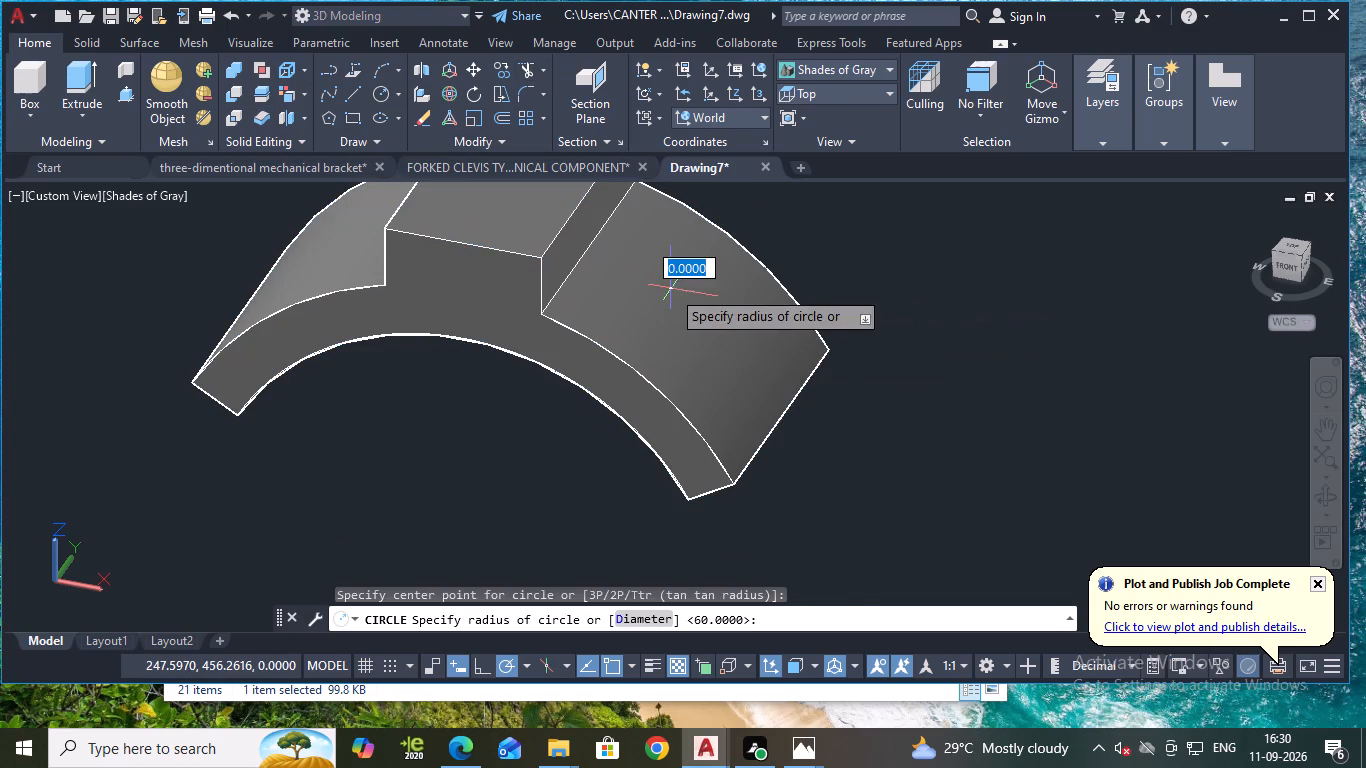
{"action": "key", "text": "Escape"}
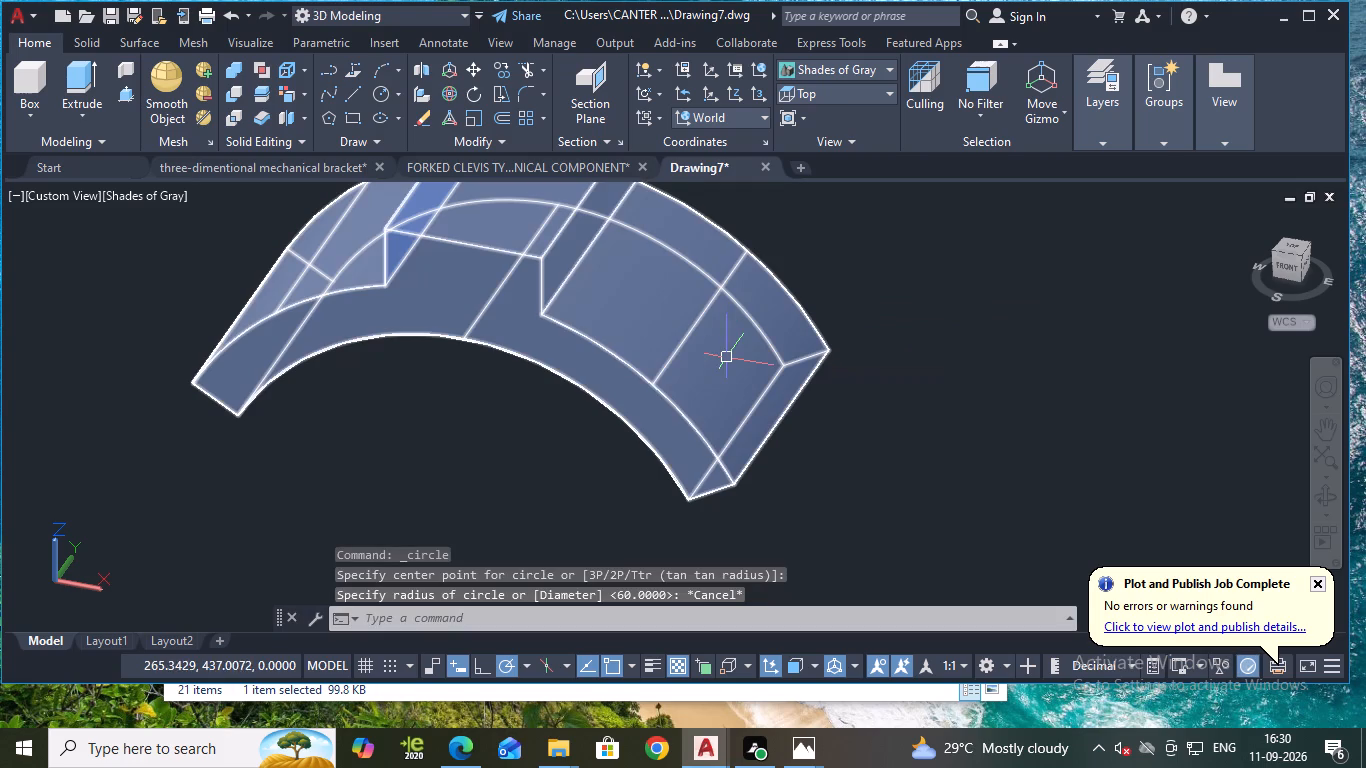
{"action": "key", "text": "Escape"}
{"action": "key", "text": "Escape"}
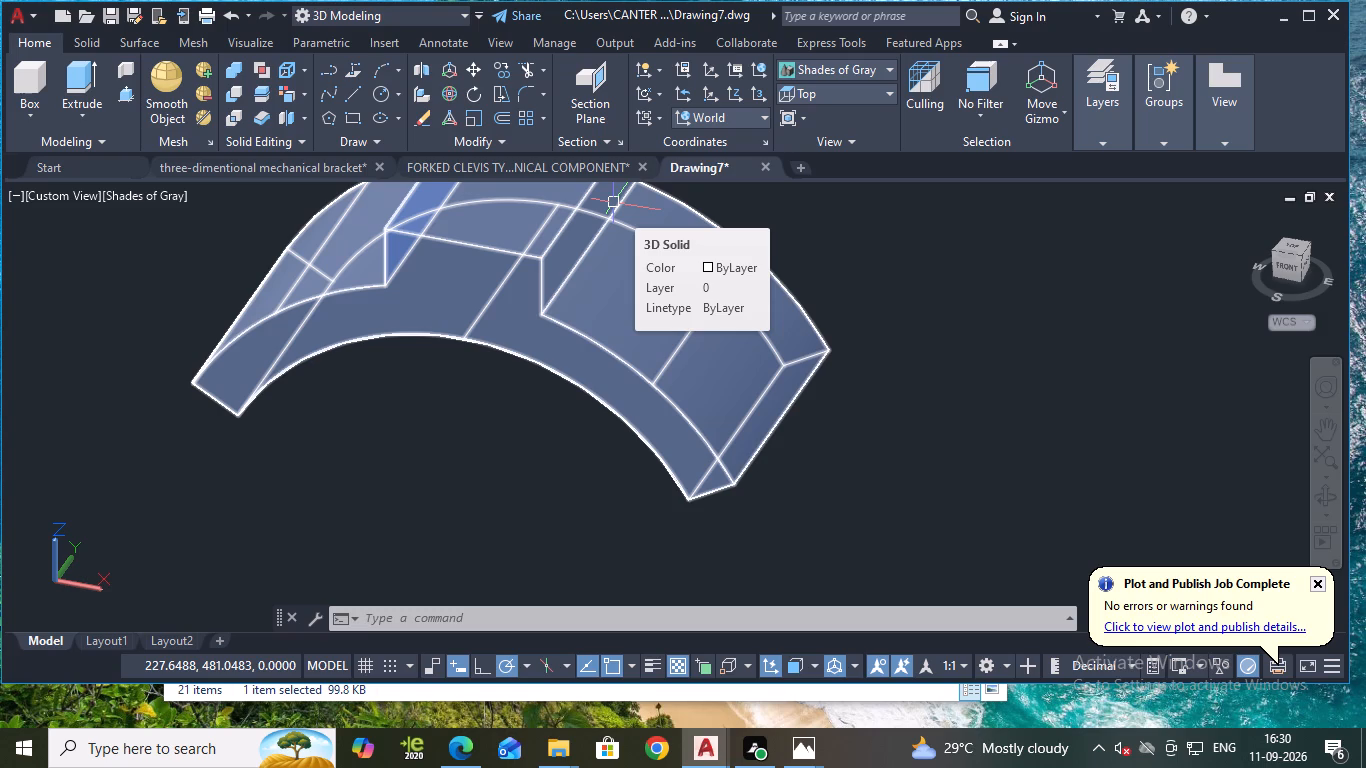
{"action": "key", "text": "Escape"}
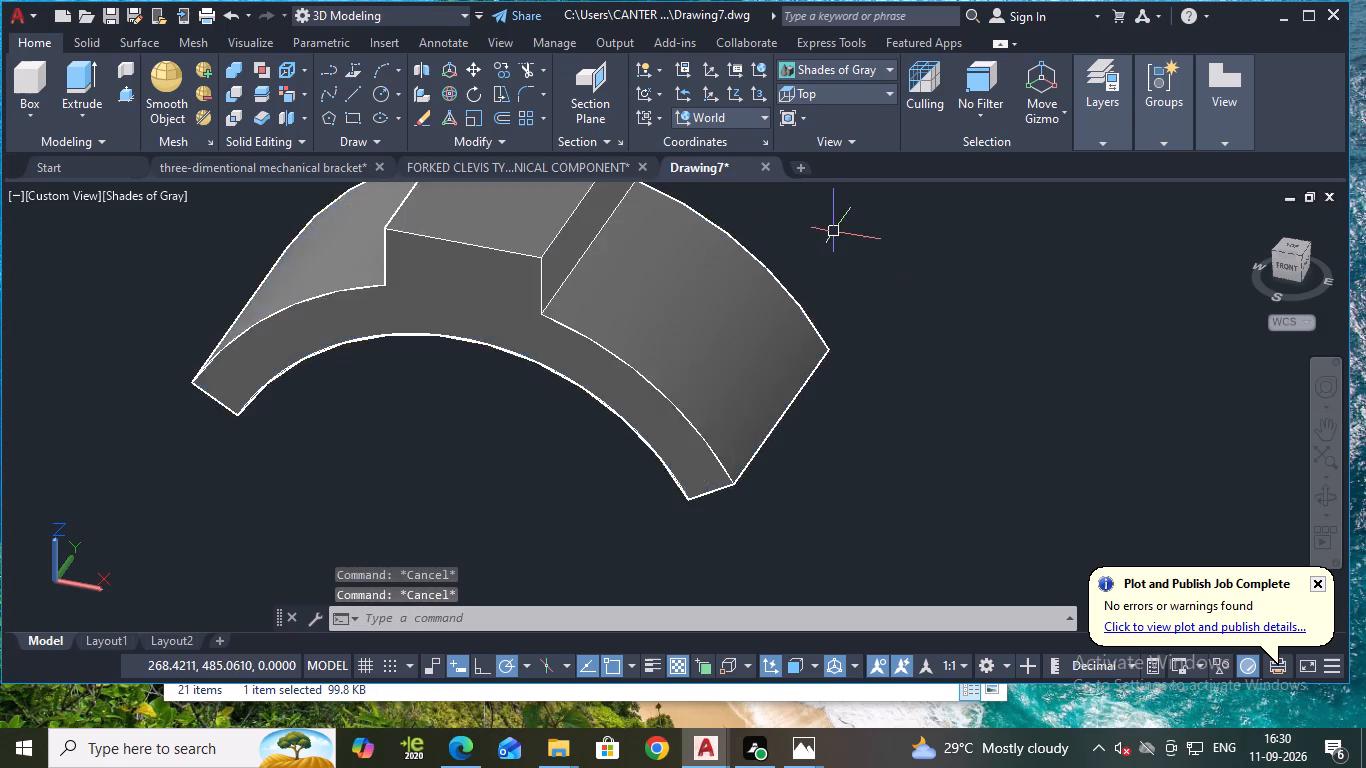
Switch the bracket model to the Top view.
{"action": "scroll", "coordinate": [834, 232], "scroll_direction": "down", "scroll_amount": 1}
{"action": "middle_click_drag", "start_coordinate": [798, 253], "coordinate": [831, 350]}
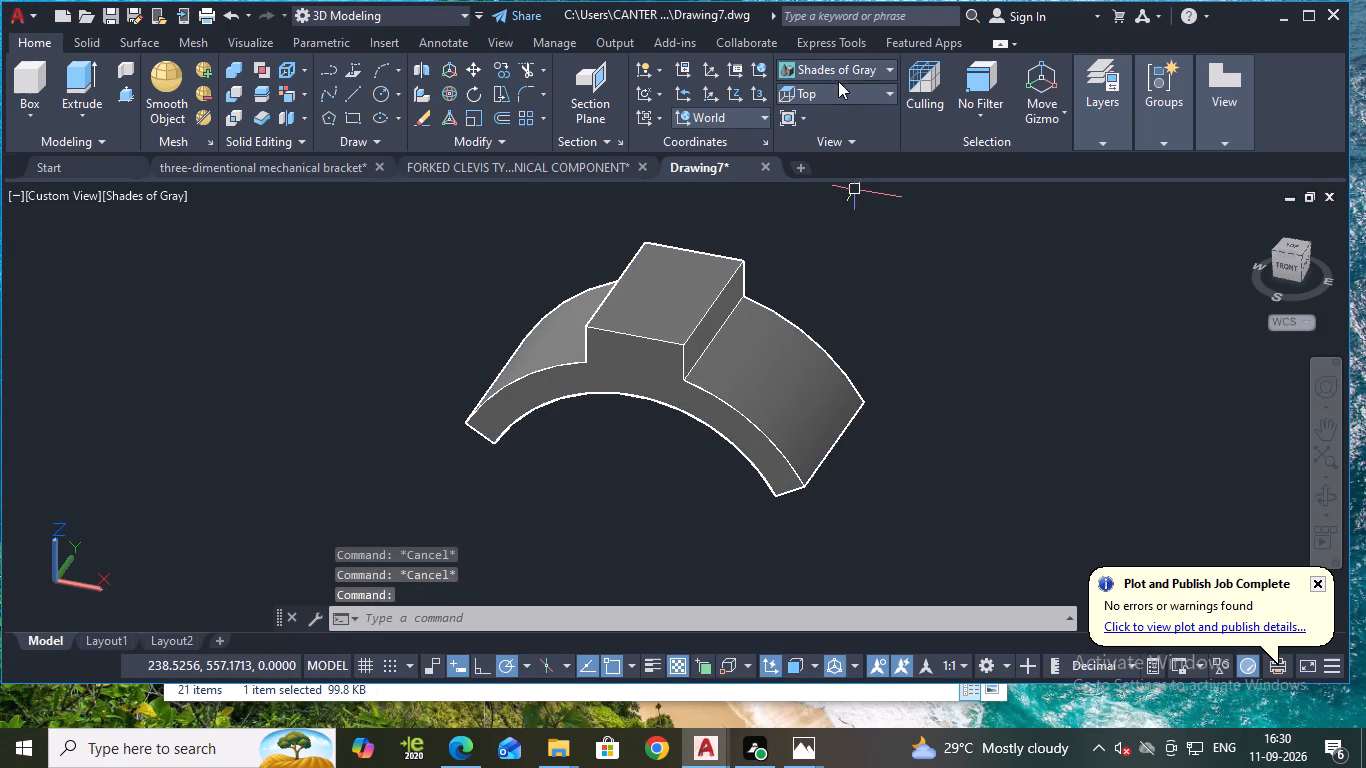
{"action": "left_click", "coordinate": [836, 76]}
{"action": "left_click", "coordinate": [771, 216]}
{"action": "left_click", "coordinate": [827, 102]}
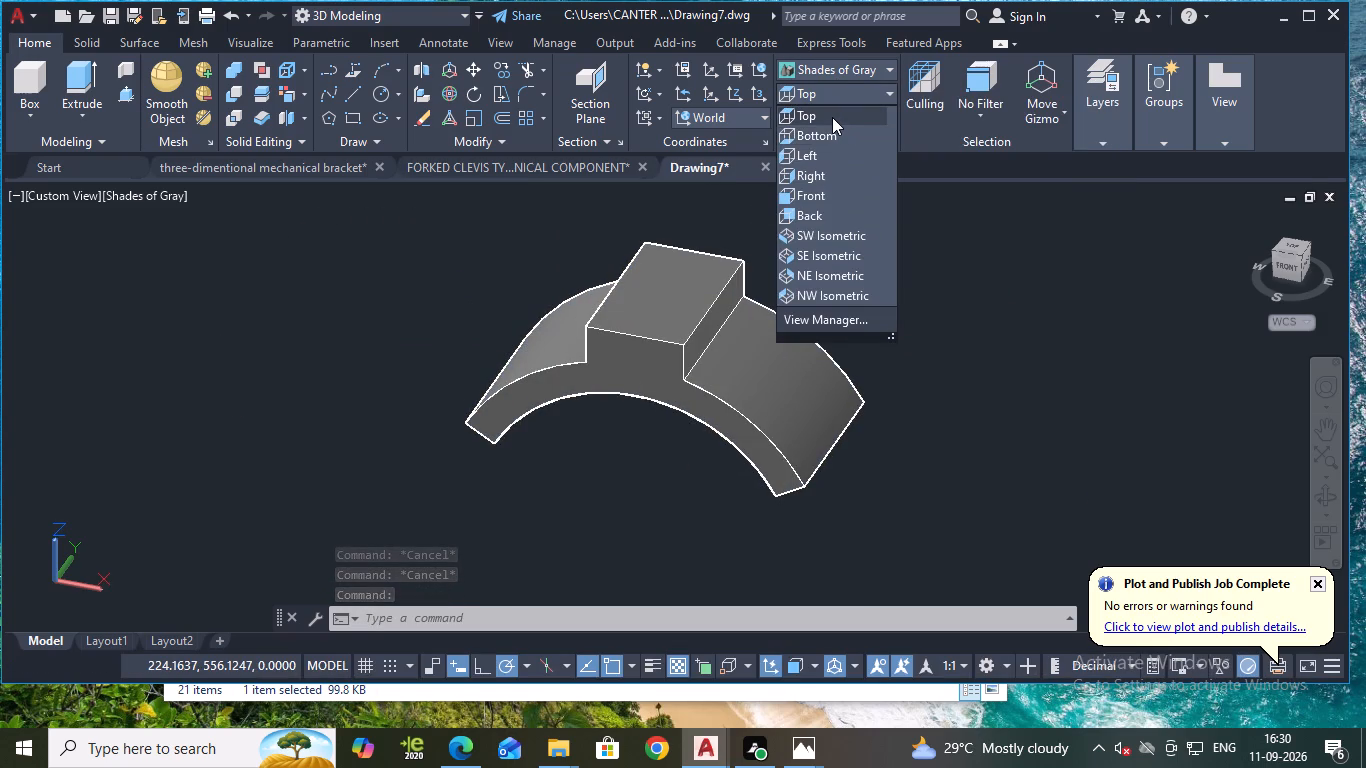
{"action": "left_click", "coordinate": [832, 117]}
{"action": "scroll", "coordinate": [810, 247], "scroll_direction": "down", "scroll_amount": 2}
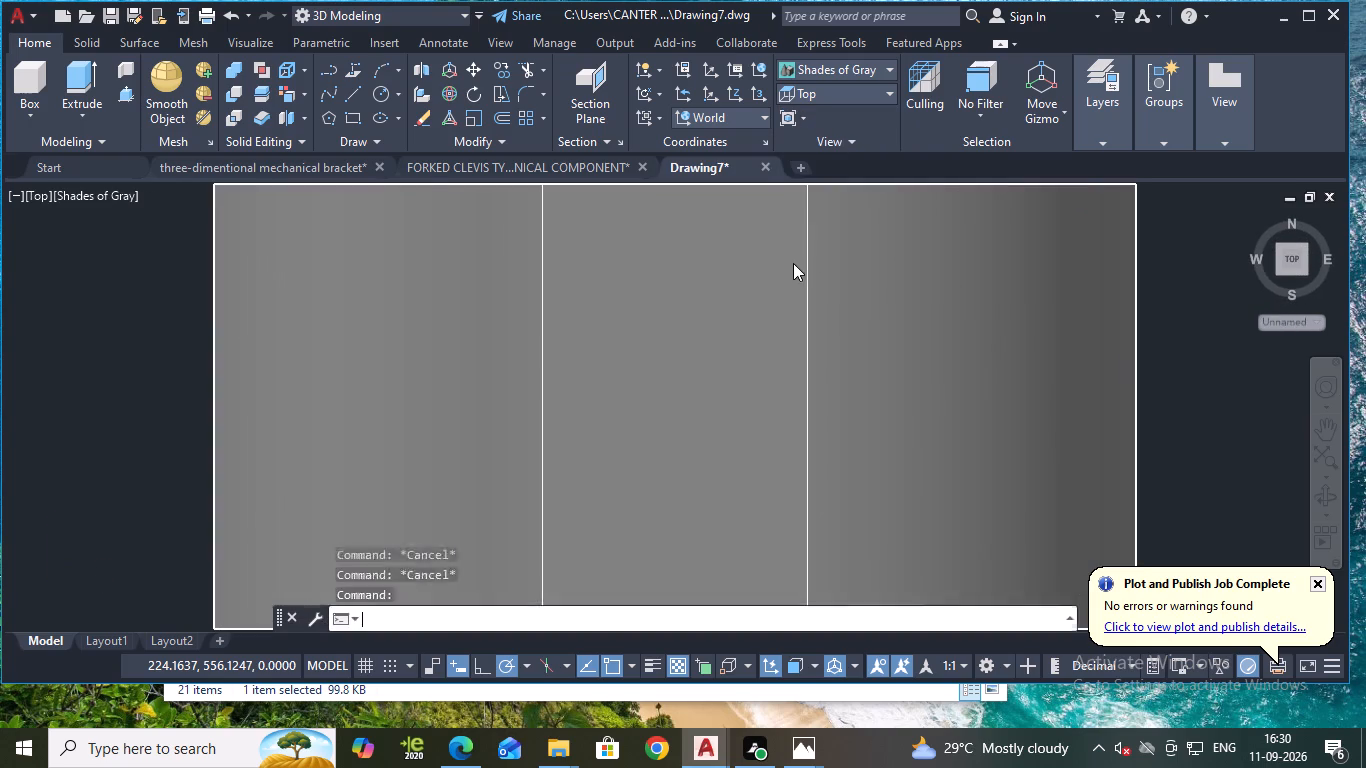
{"action": "scroll", "coordinate": [793, 263], "scroll_direction": "down", "scroll_amount": 1}
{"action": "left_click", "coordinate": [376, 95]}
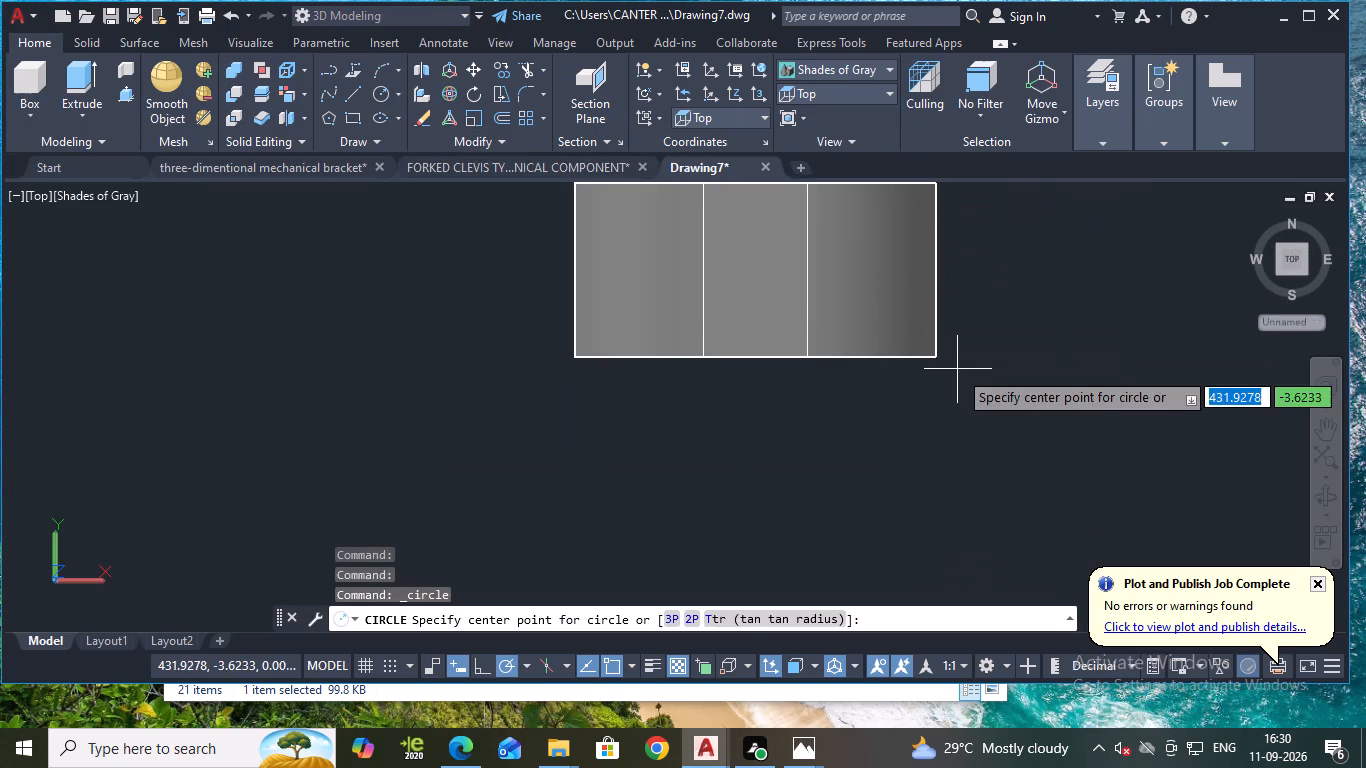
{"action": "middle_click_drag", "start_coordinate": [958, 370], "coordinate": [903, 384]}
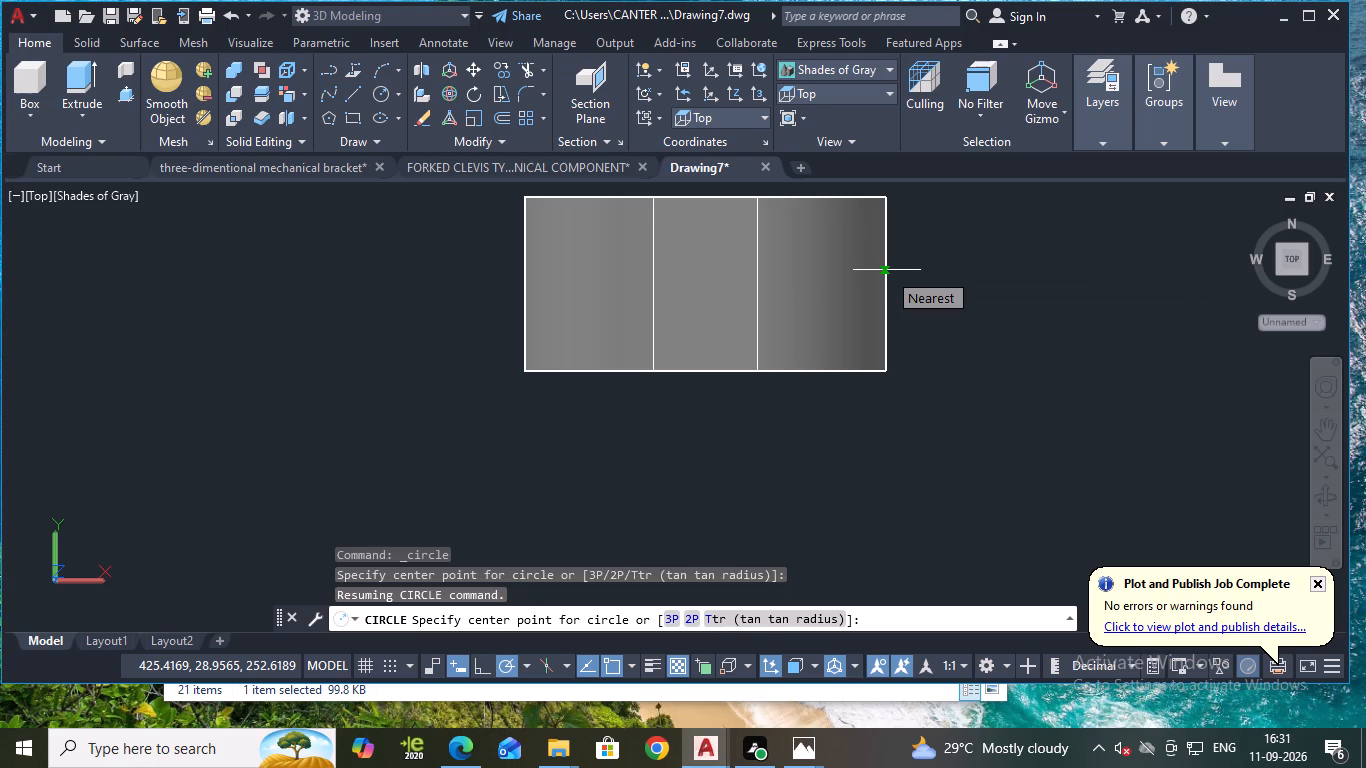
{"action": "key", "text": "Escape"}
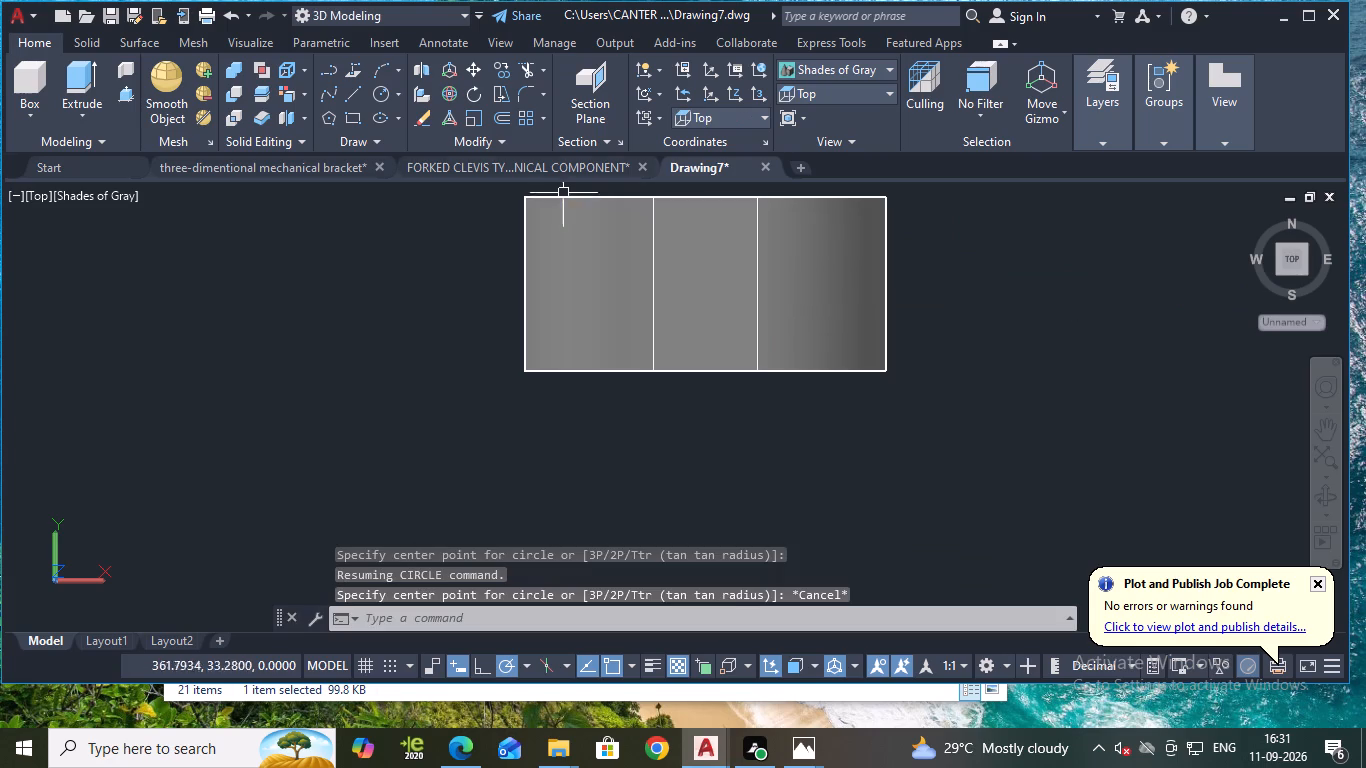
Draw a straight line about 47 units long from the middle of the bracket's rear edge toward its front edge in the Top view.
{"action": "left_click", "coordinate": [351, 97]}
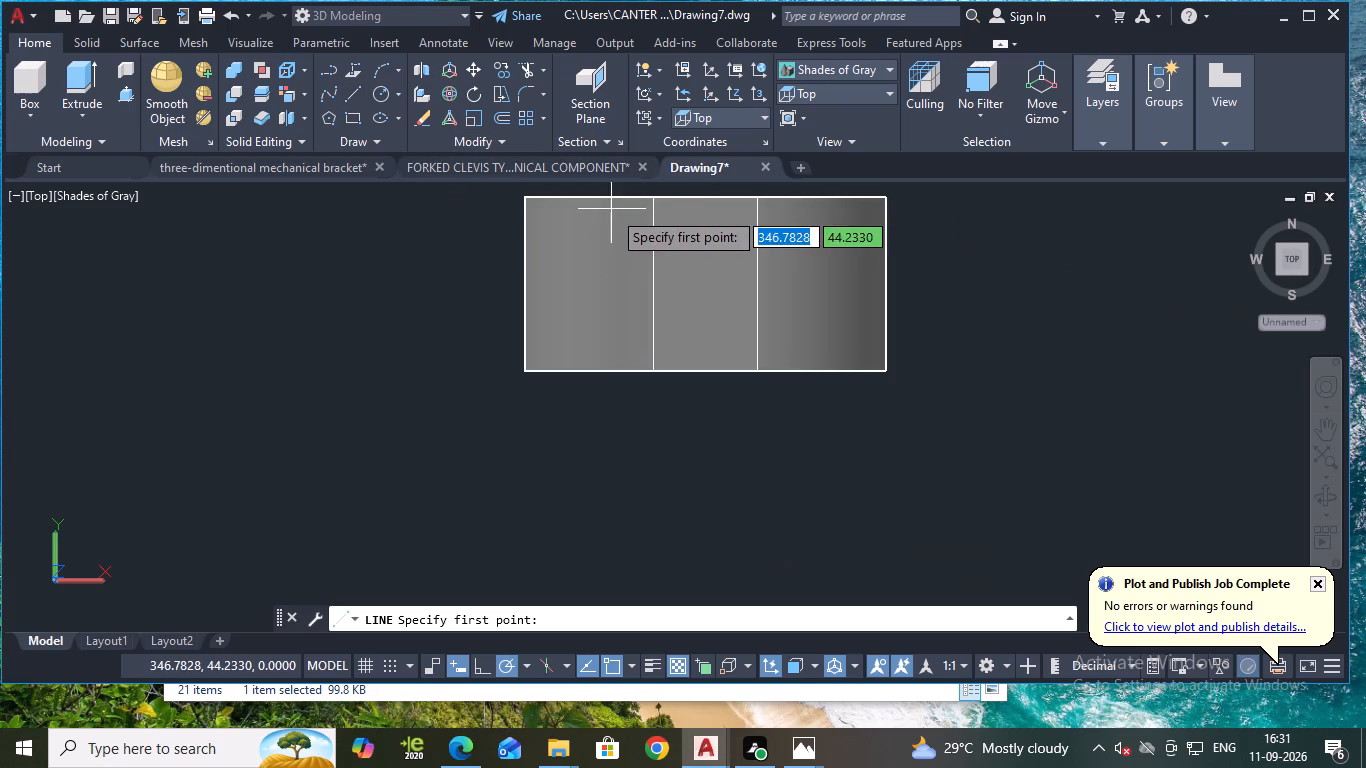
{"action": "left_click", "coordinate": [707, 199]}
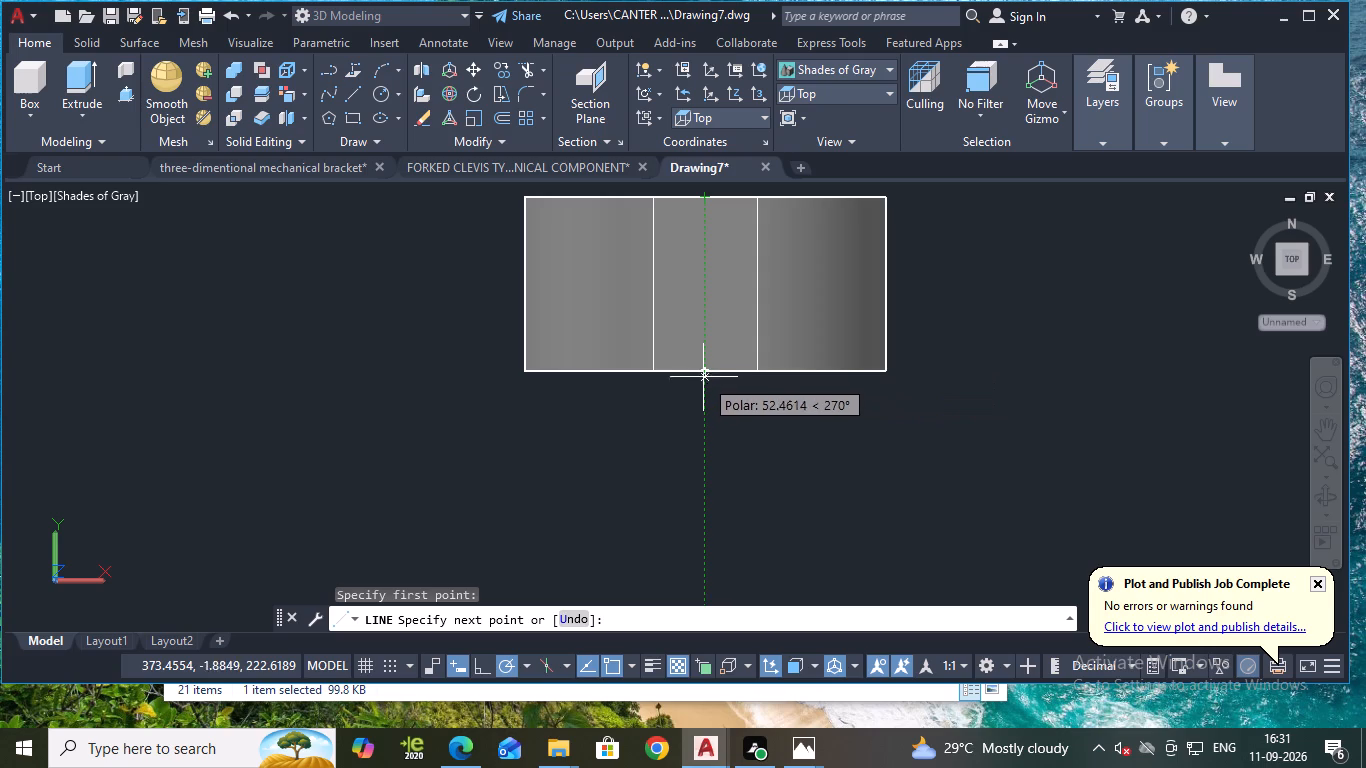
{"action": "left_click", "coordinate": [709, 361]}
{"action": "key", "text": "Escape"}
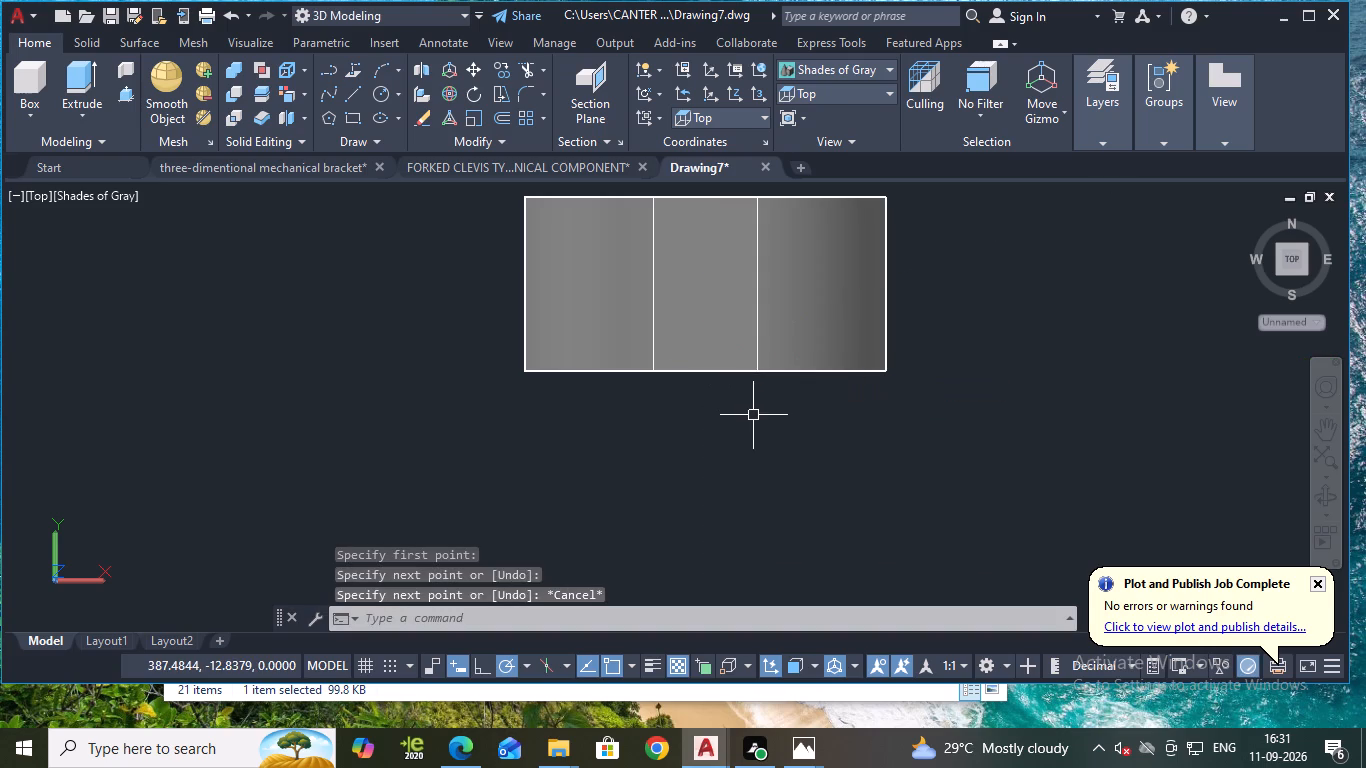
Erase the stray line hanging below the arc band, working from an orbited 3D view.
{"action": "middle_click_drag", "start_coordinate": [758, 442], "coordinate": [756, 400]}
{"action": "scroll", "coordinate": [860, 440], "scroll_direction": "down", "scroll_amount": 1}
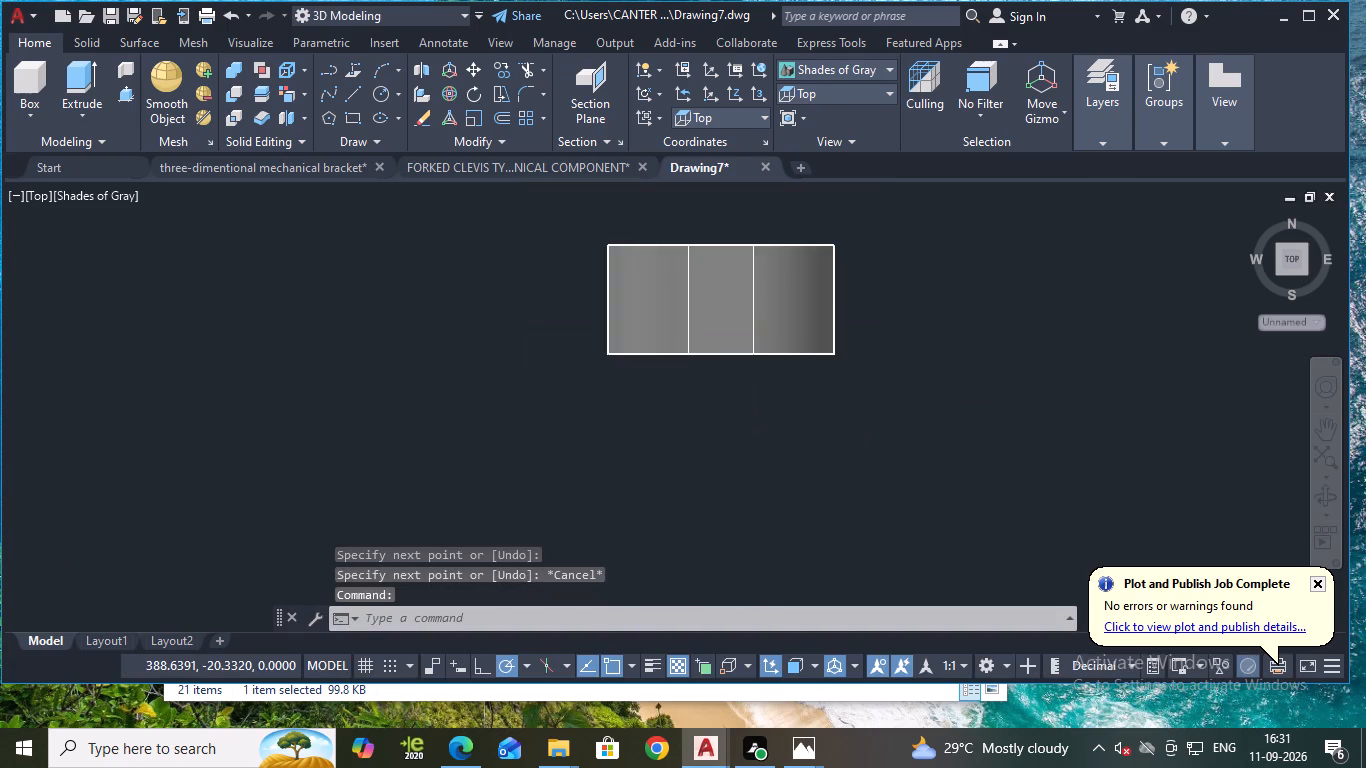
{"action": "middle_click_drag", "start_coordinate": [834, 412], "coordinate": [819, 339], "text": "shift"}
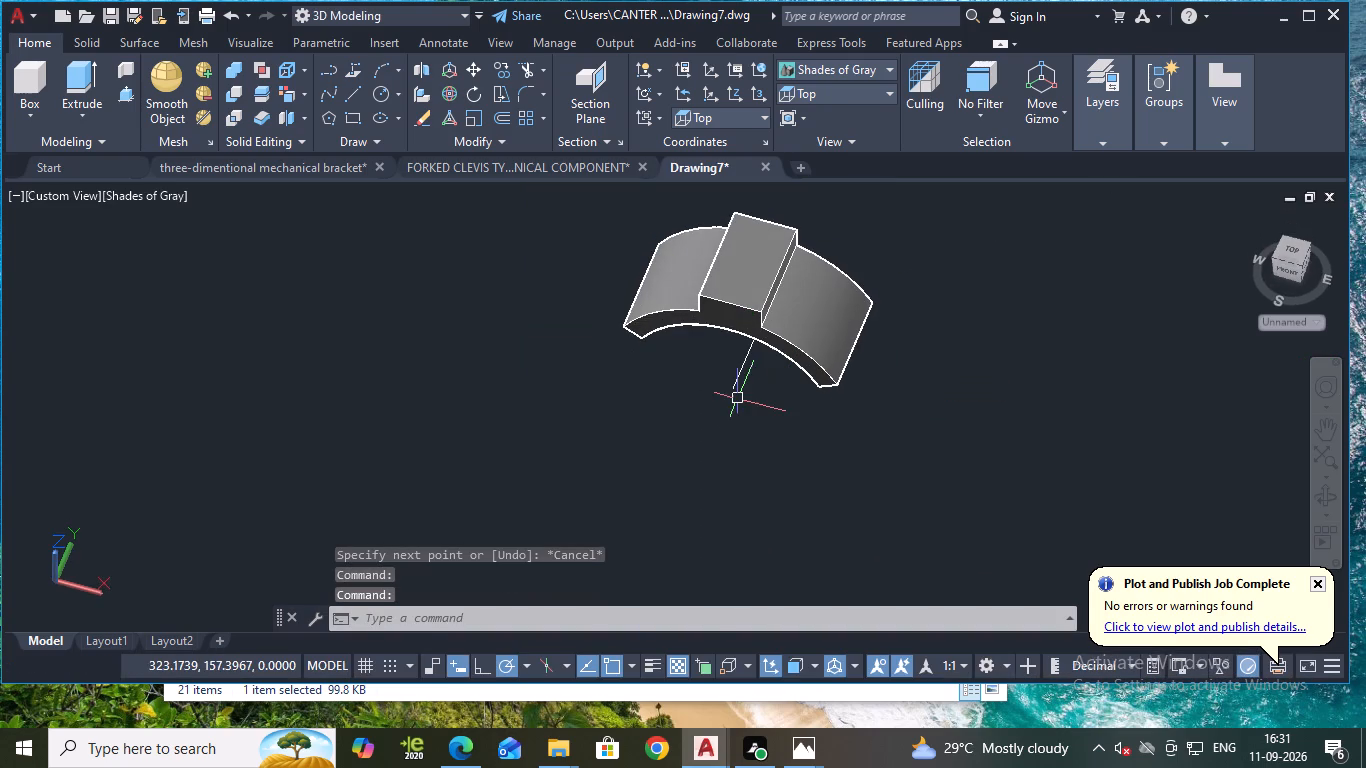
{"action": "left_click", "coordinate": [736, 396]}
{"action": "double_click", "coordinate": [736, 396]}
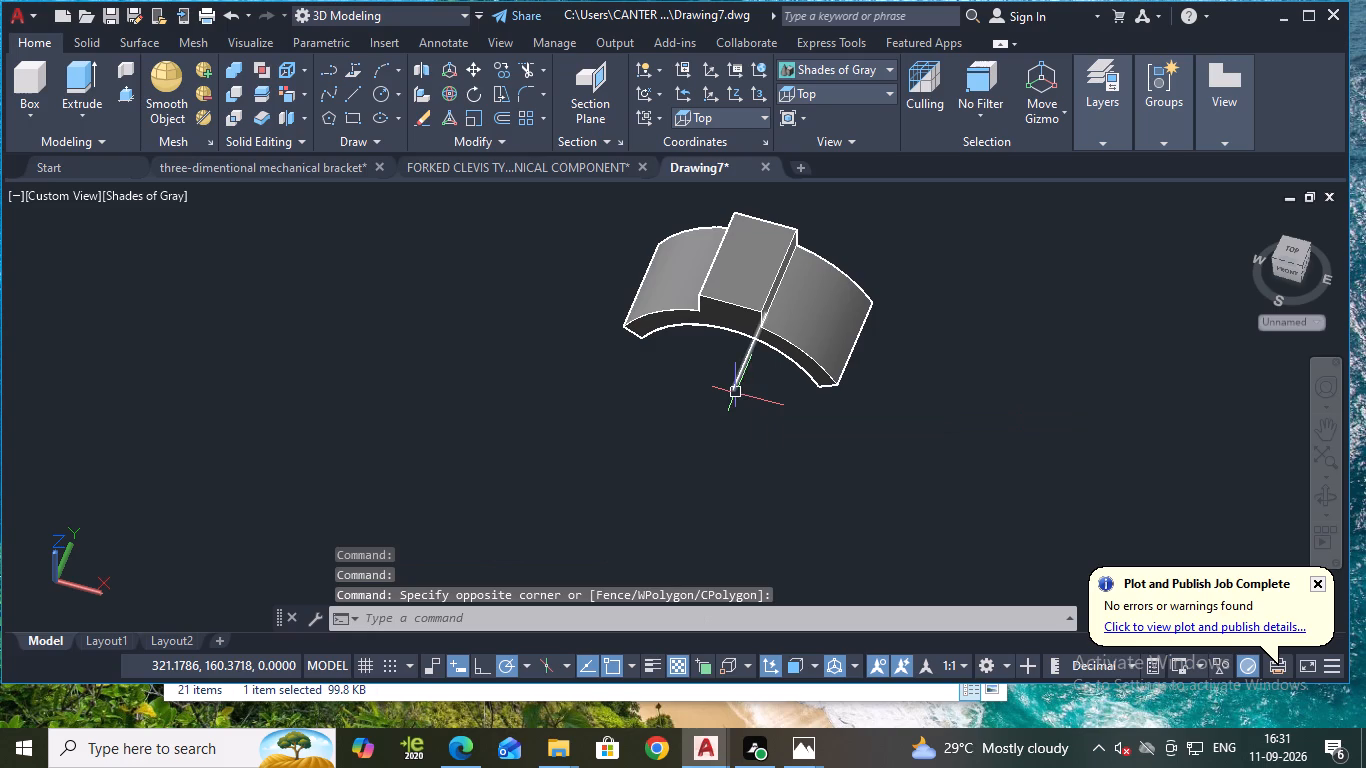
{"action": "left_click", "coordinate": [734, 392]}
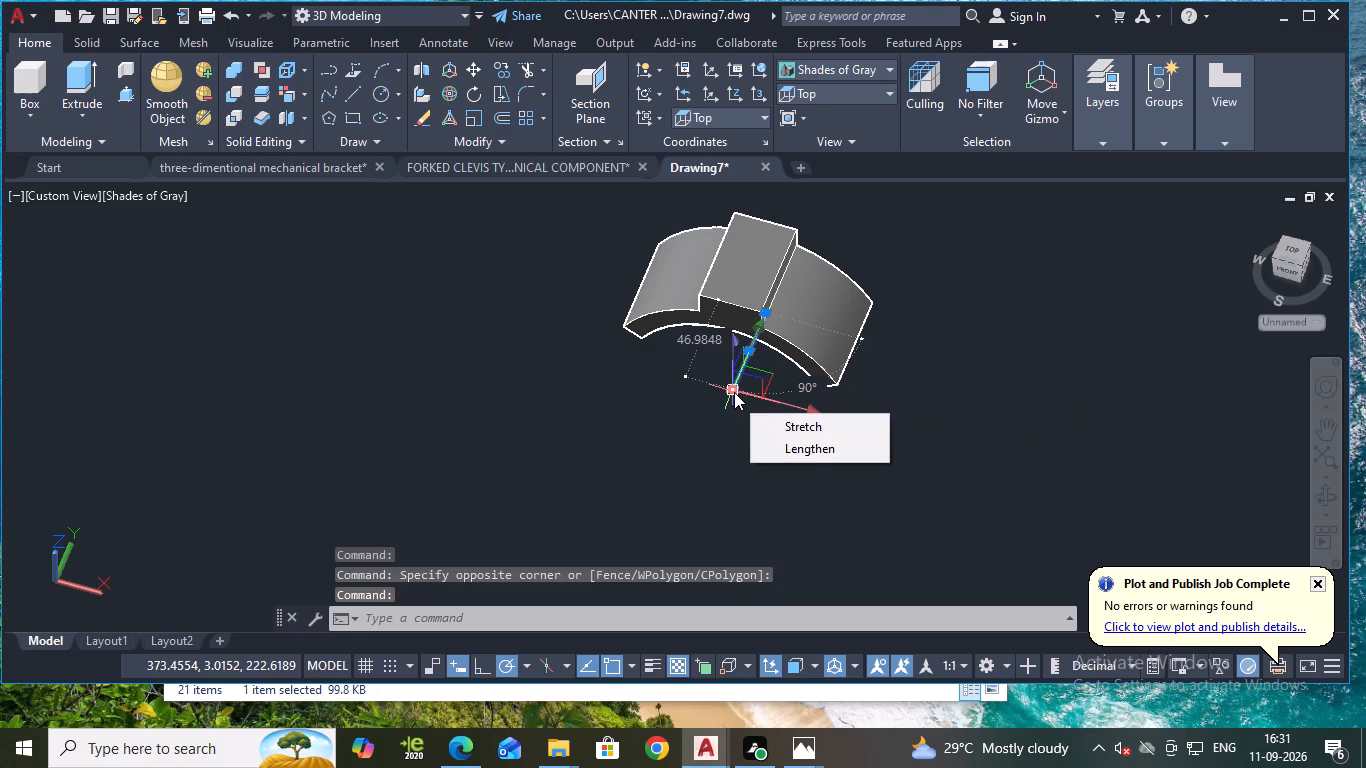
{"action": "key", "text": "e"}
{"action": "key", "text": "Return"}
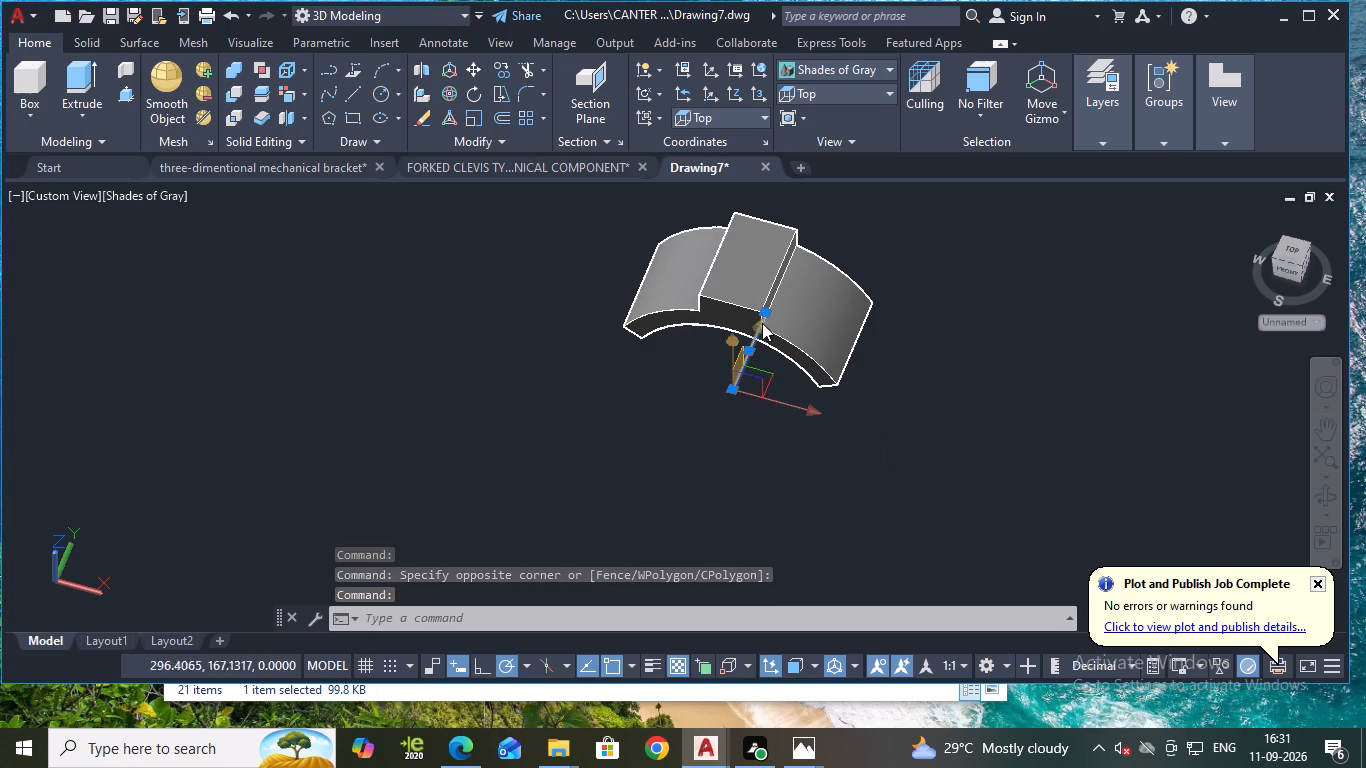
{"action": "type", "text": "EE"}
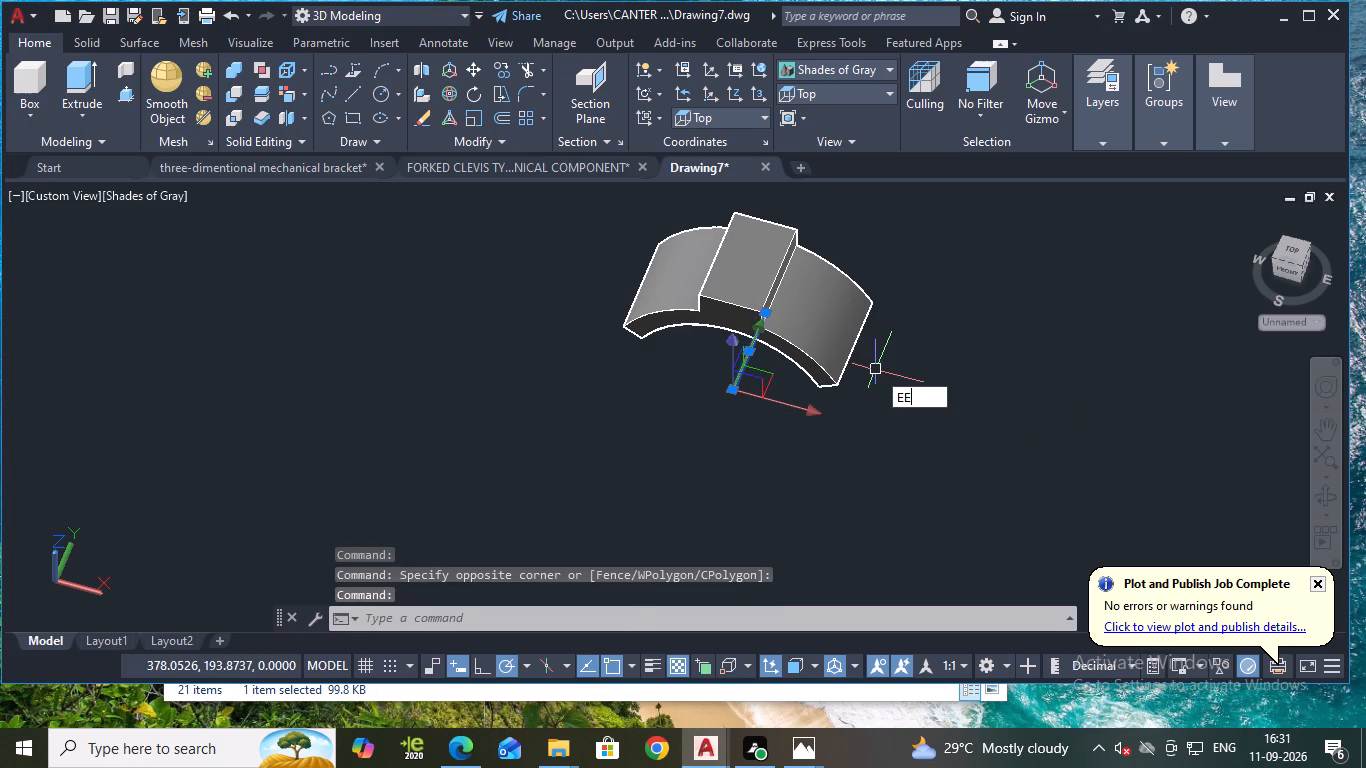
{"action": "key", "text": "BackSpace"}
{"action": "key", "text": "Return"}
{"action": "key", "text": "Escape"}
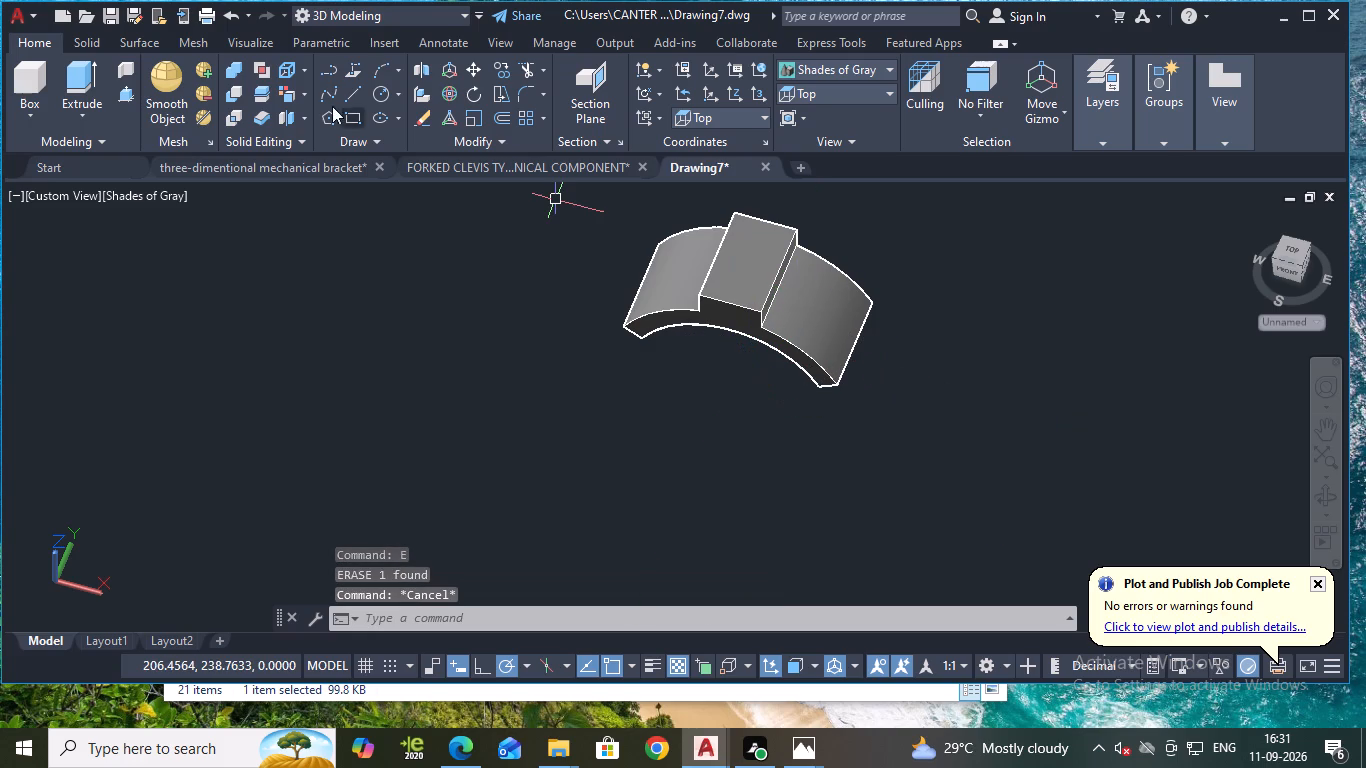
Draw a centre line about 50 units long across the raised block's top face, from its rear edge midpoint to its front edge midpoint.
{"action": "left_click", "coordinate": [353, 82]}
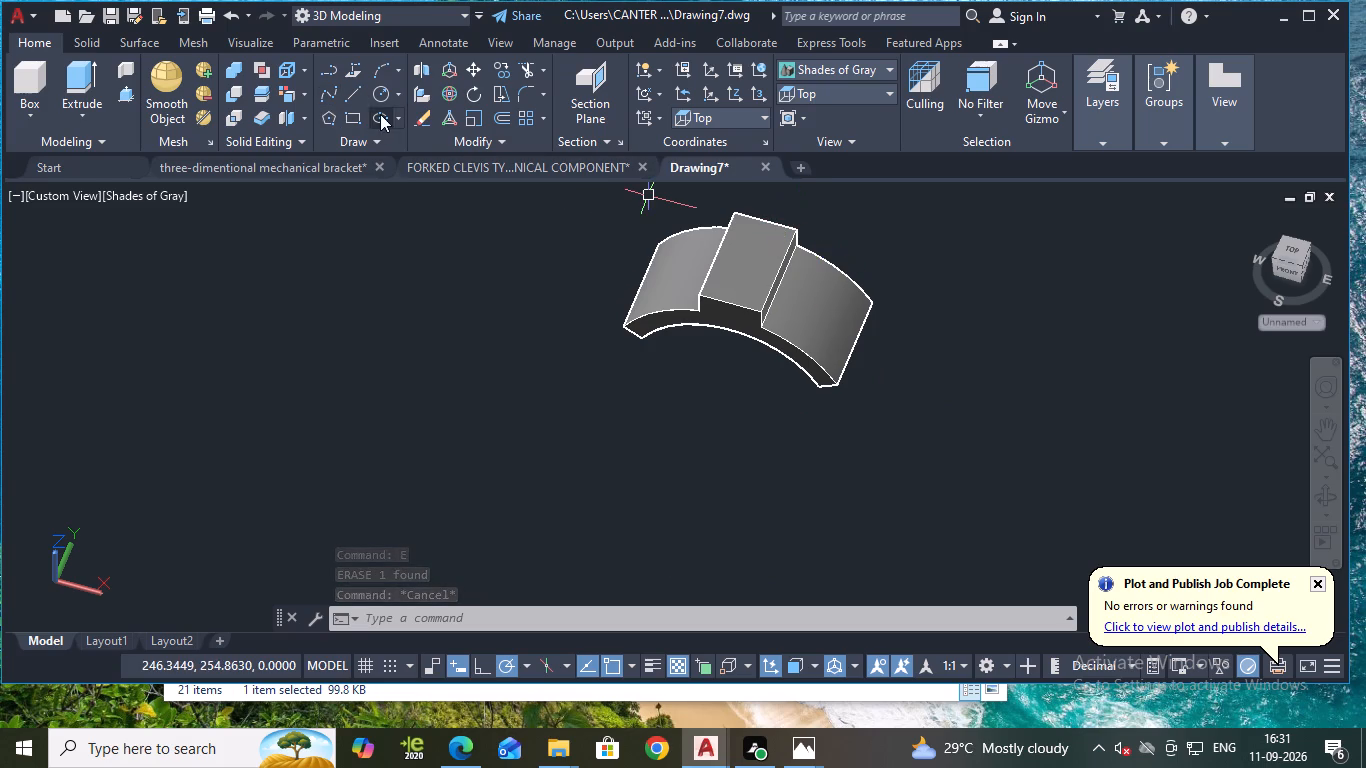
{"action": "left_click", "coordinate": [346, 95]}
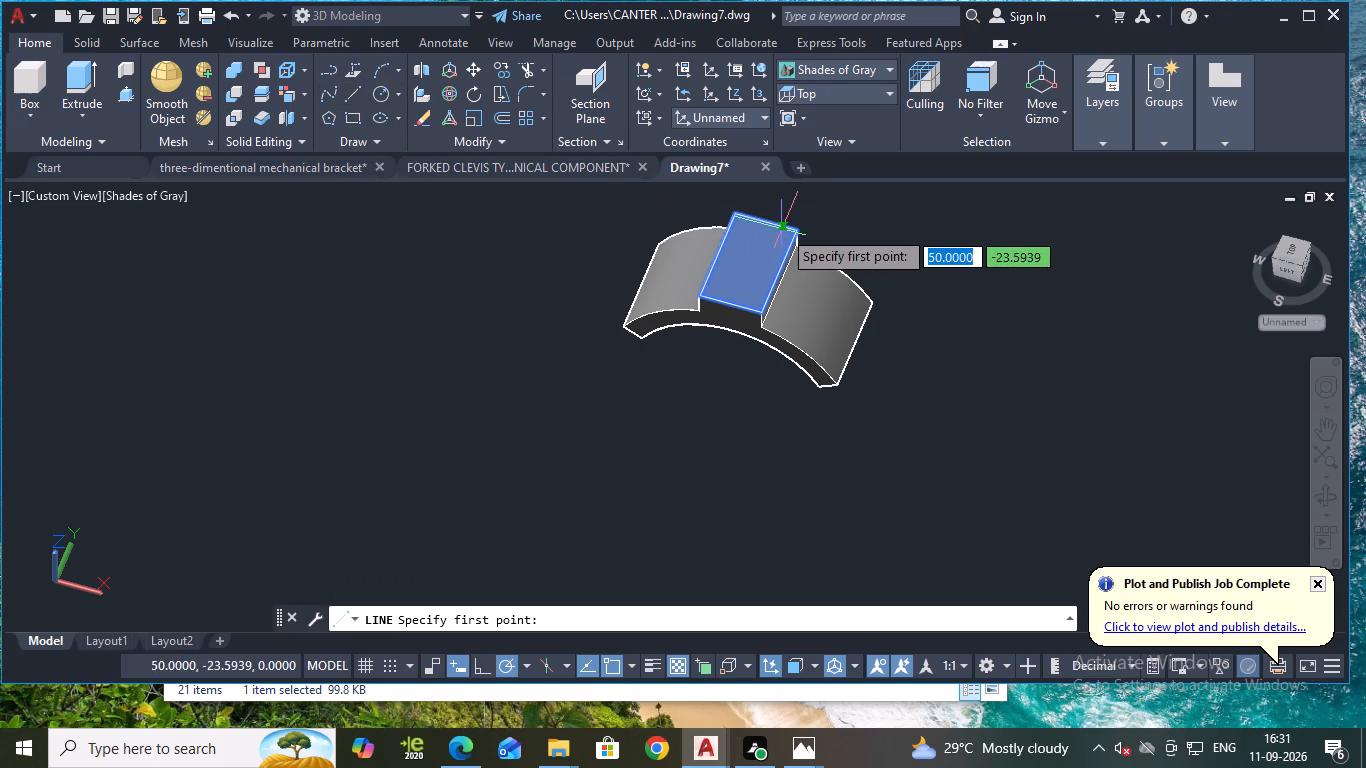
{"action": "left_click", "coordinate": [766, 225]}
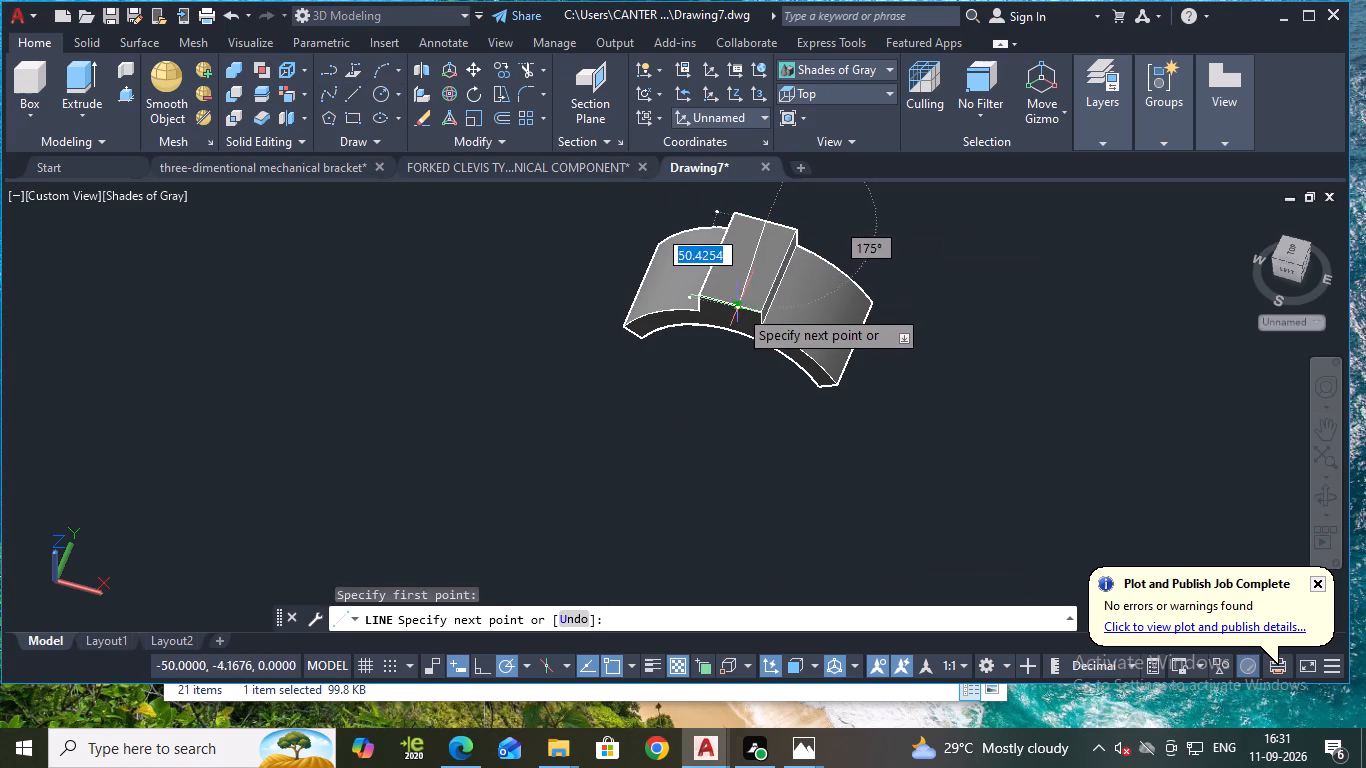
{"action": "left_click", "coordinate": [729, 306]}
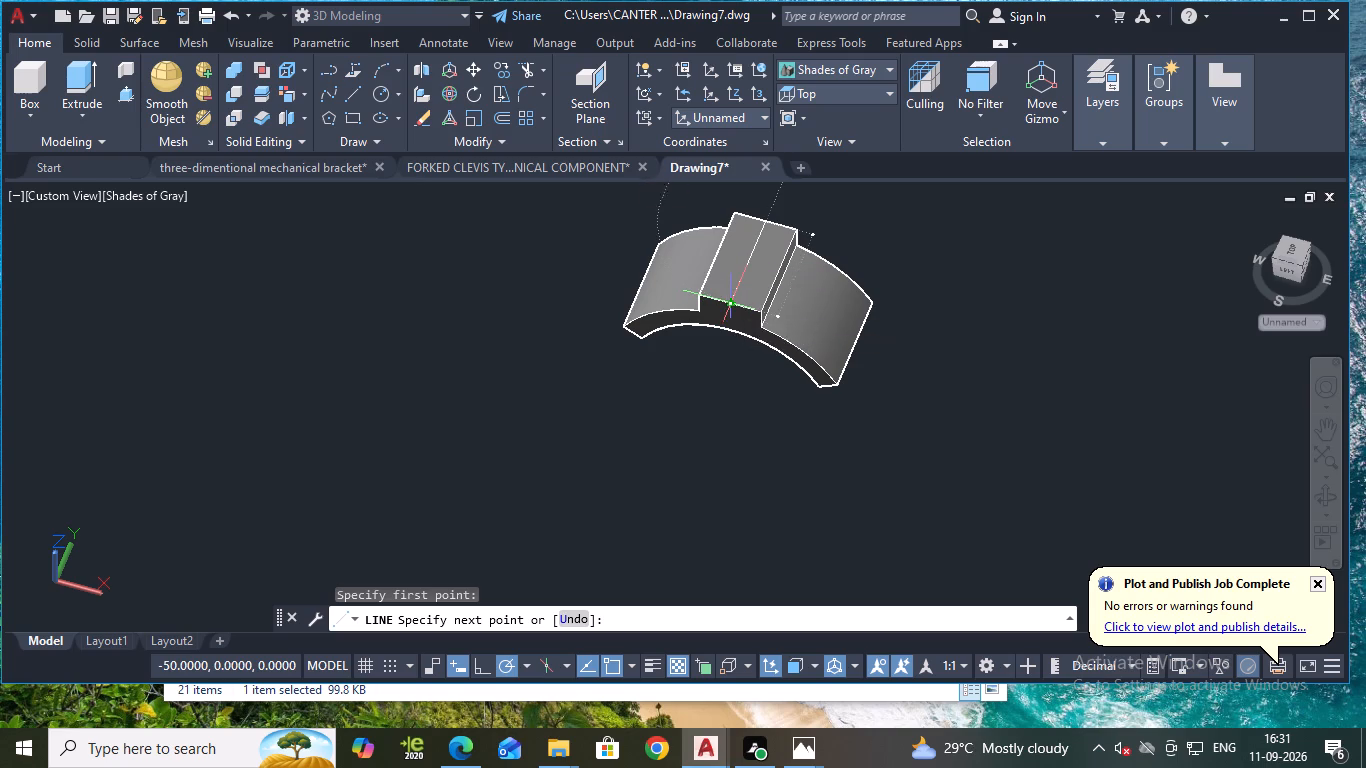
{"action": "key", "text": "Escape"}
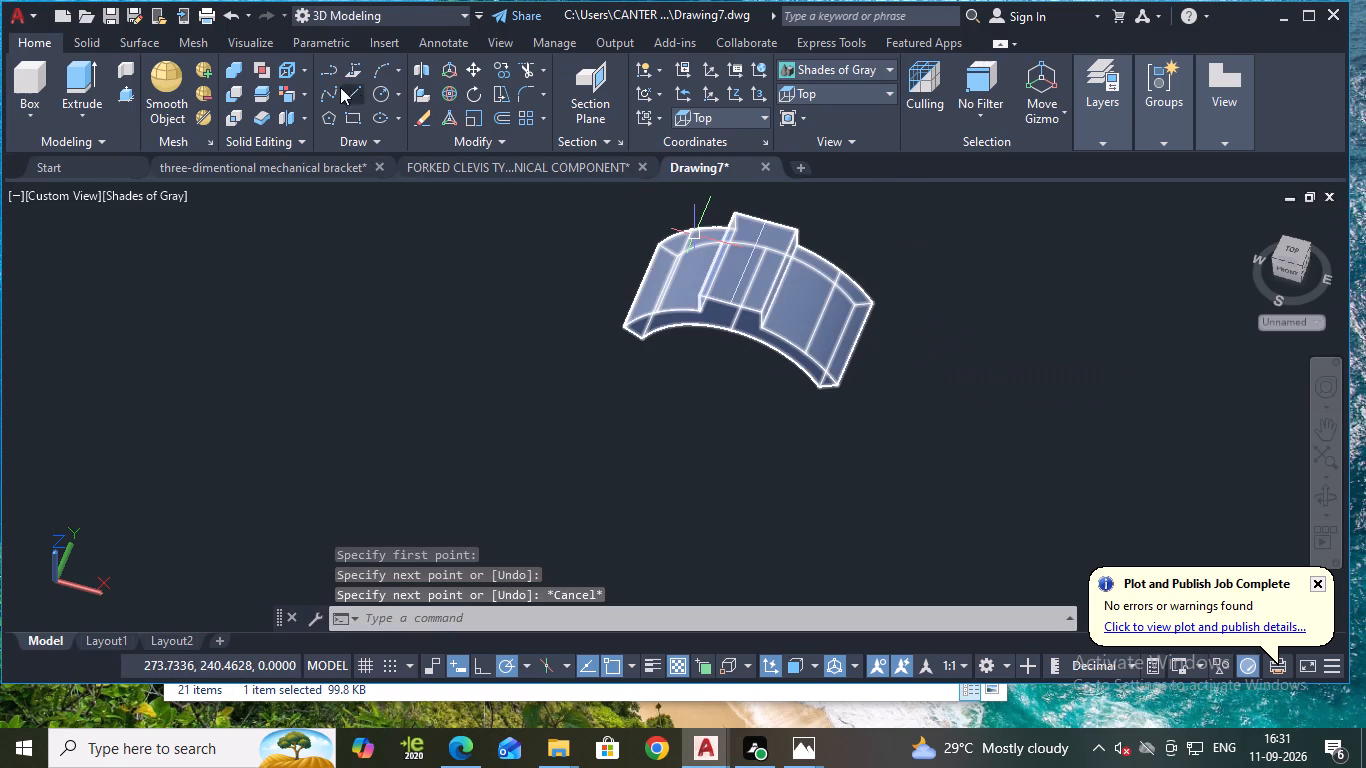
Draw a 30-unit cross line on the raised block's top face, joining the midpoints of its two long side edges.
{"action": "left_click", "coordinate": [353, 96]}
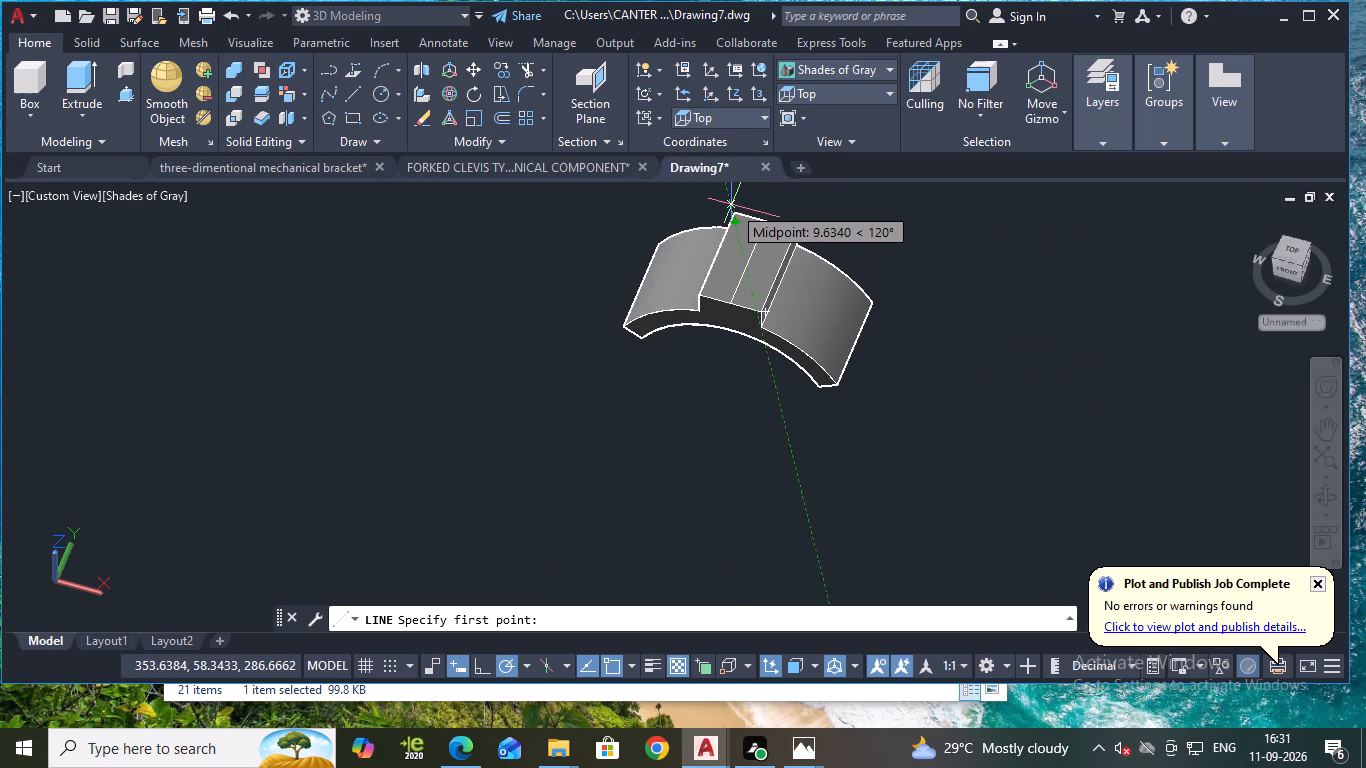
{"action": "left_click", "coordinate": [779, 271]}
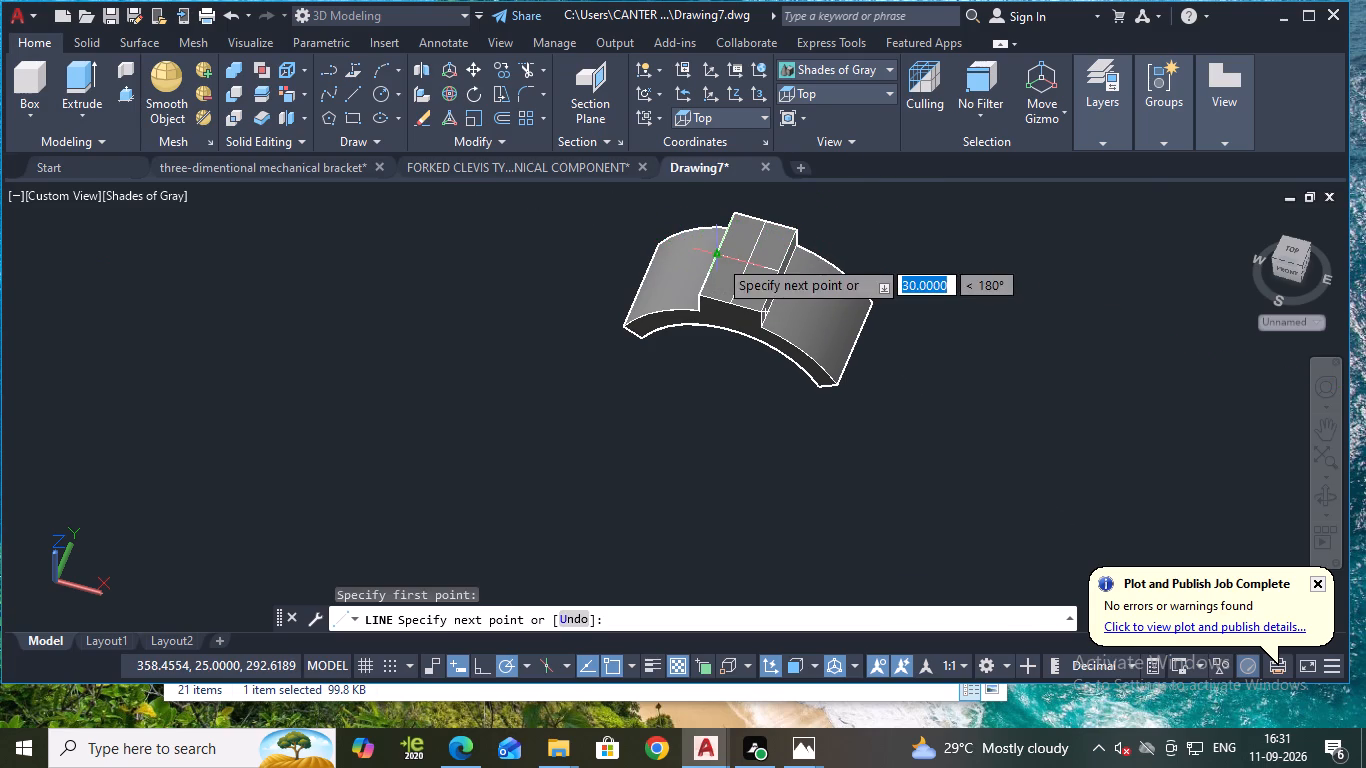
{"action": "left_click", "coordinate": [718, 258]}
{"action": "key", "text": "Escape"}
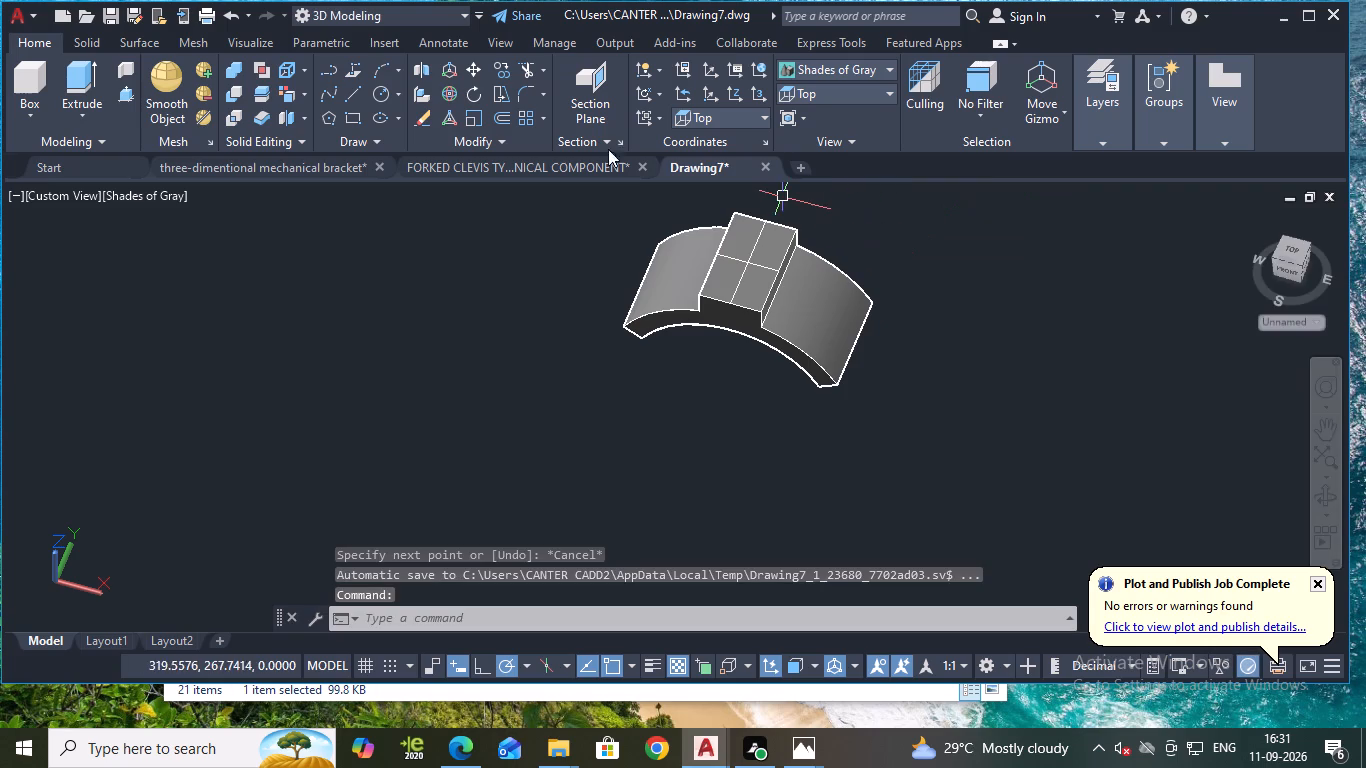
Draw a circle of diameter 25 on the raised block's top face, centred where the two construction lines cross.
{"action": "left_click", "coordinate": [381, 91]}
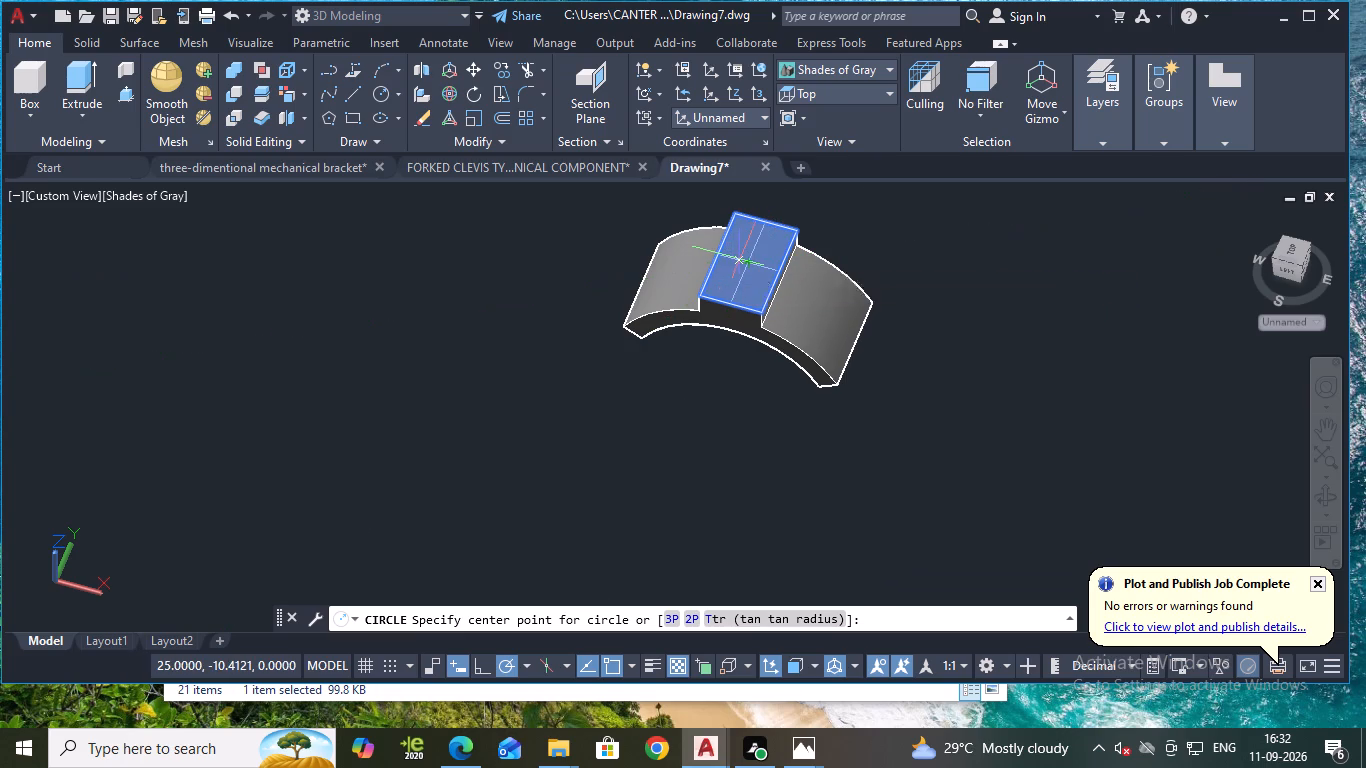
{"action": "left_click", "coordinate": [746, 261]}
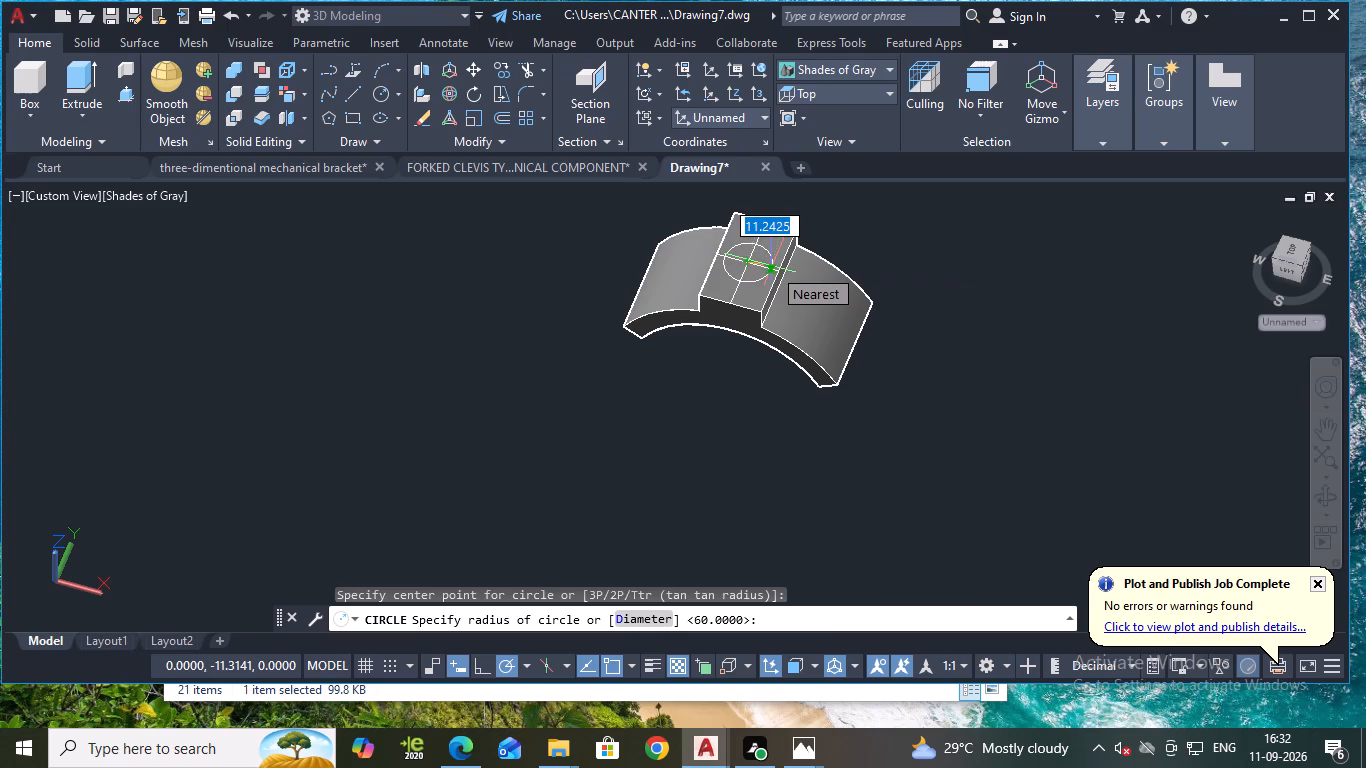
{"action": "key", "text": "d"}
{"action": "key", "text": "Return"}
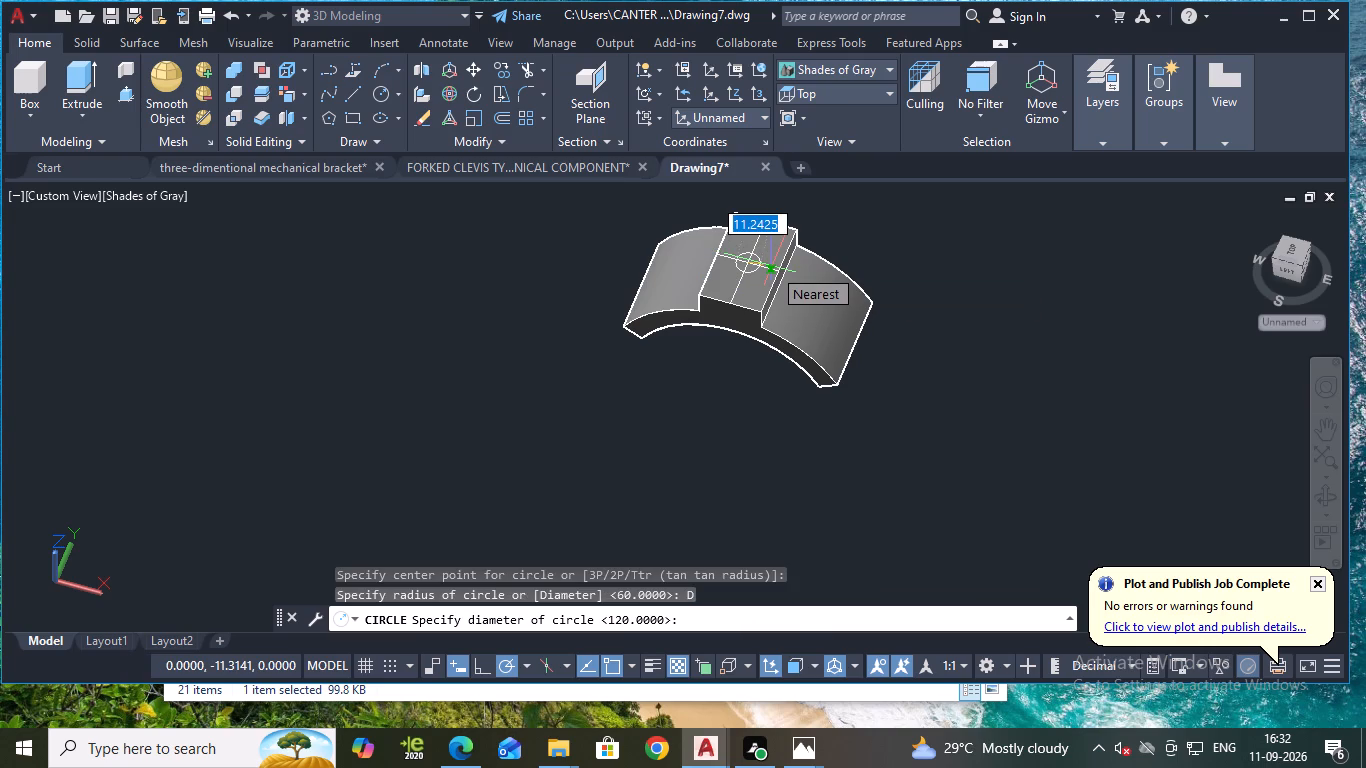
{"action": "type", "text": "25"}
{"action": "key", "text": "Return"}
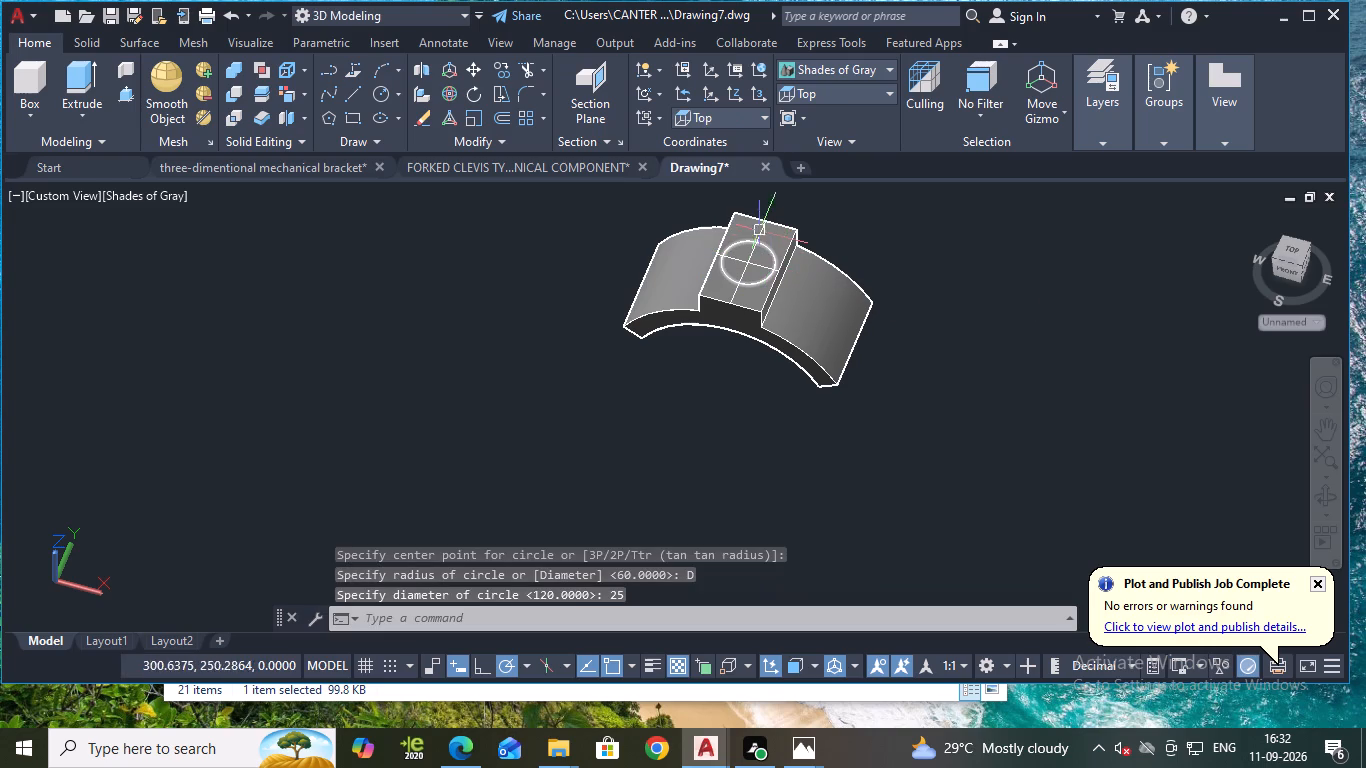
Draw a concentric circle of diameter 15 inside the 25-diameter circle on the block's top face.
{"action": "key", "text": "space"}
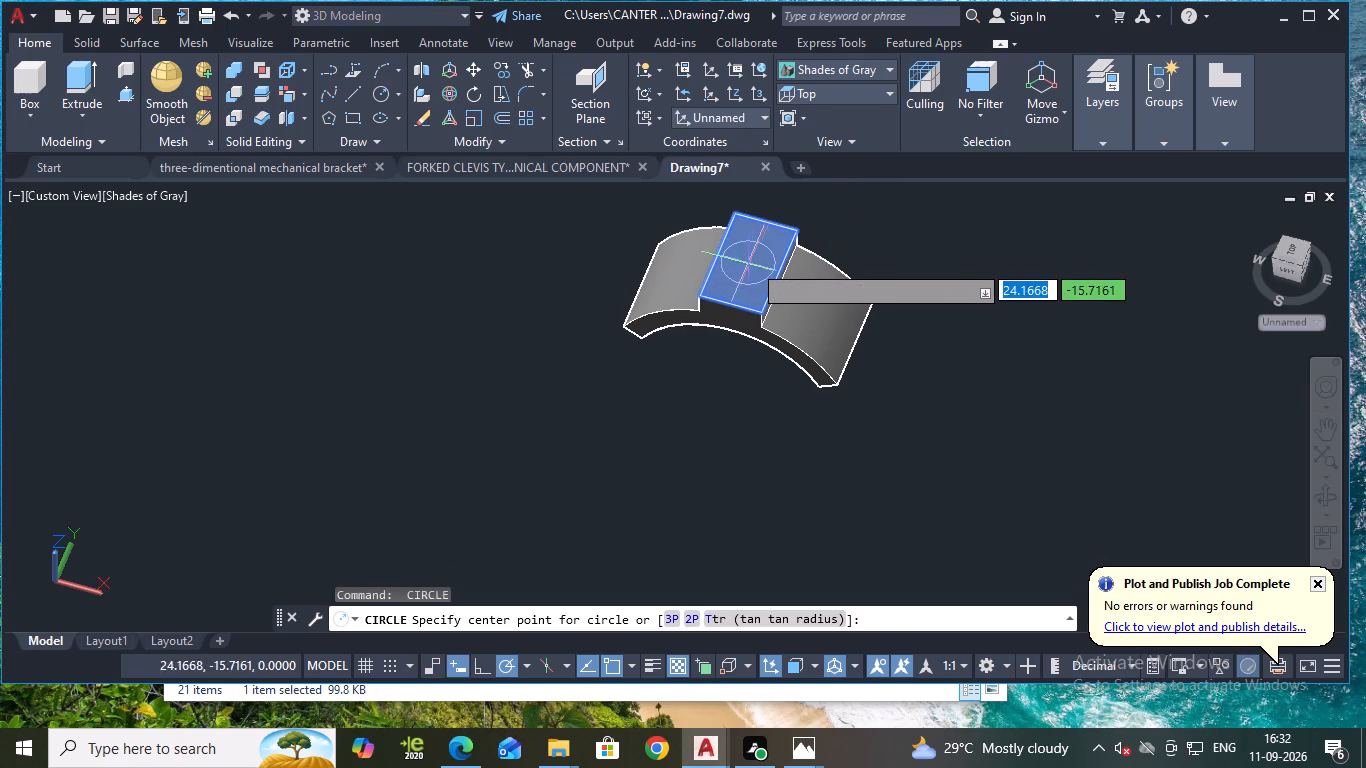
{"action": "left_click", "coordinate": [750, 265]}
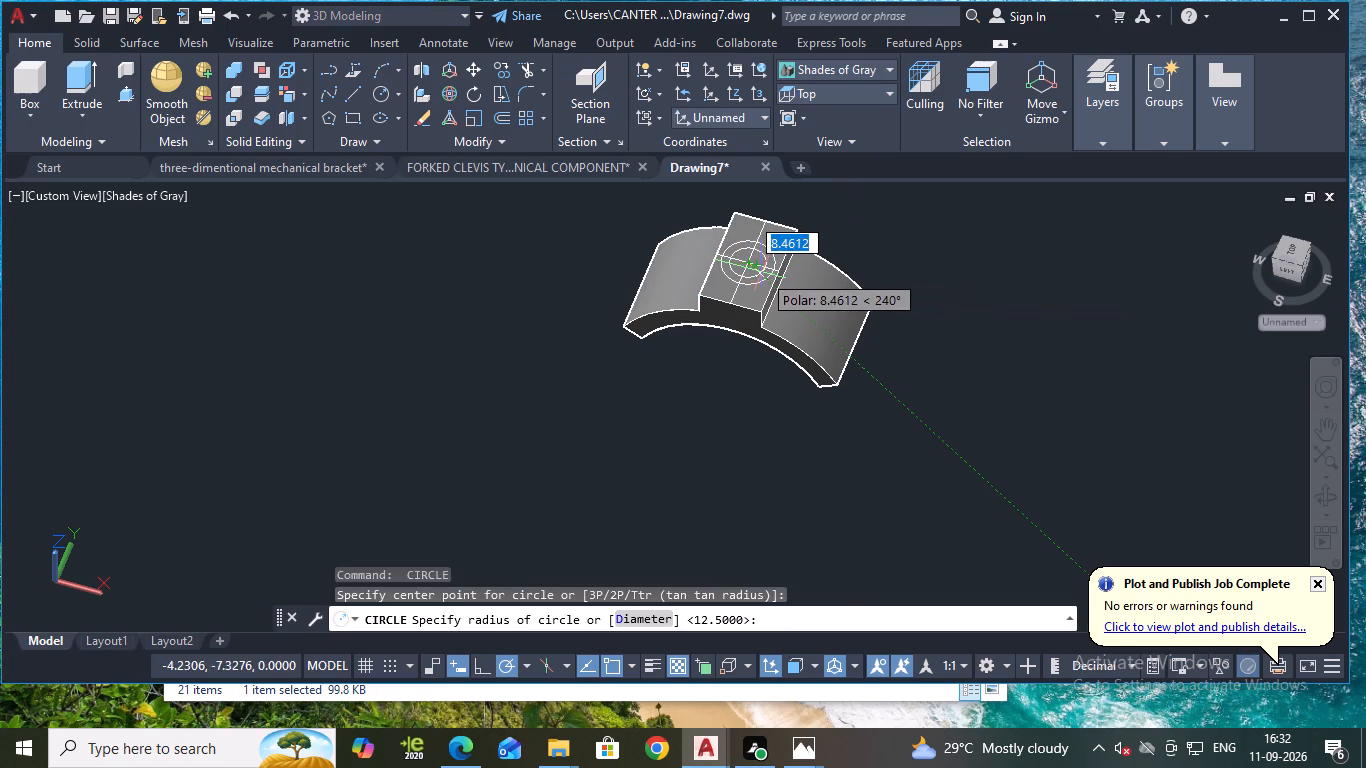
{"action": "key", "text": "d"}
{"action": "key", "text": "Return"}
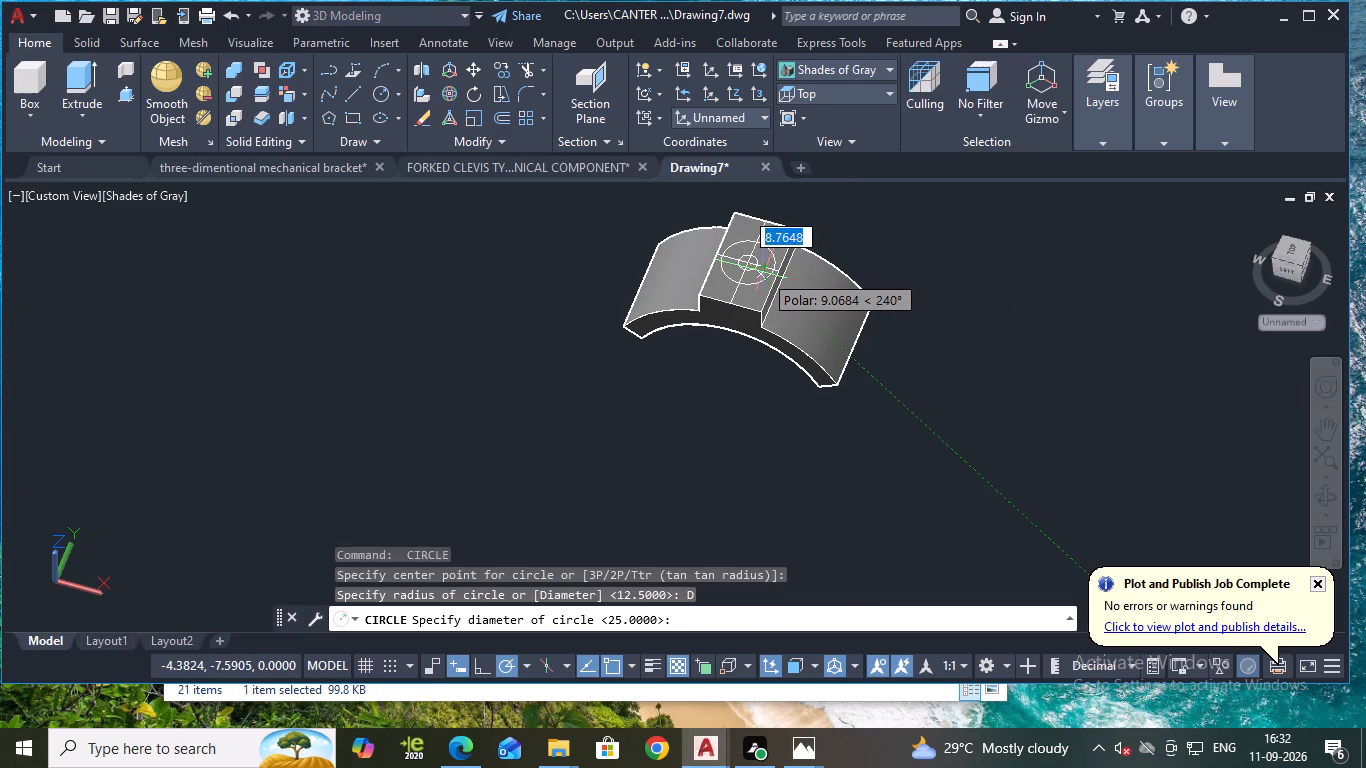
{"action": "key", "text": "1"}
{"action": "key", "text": "5"}
{"action": "key", "text": "Return"}
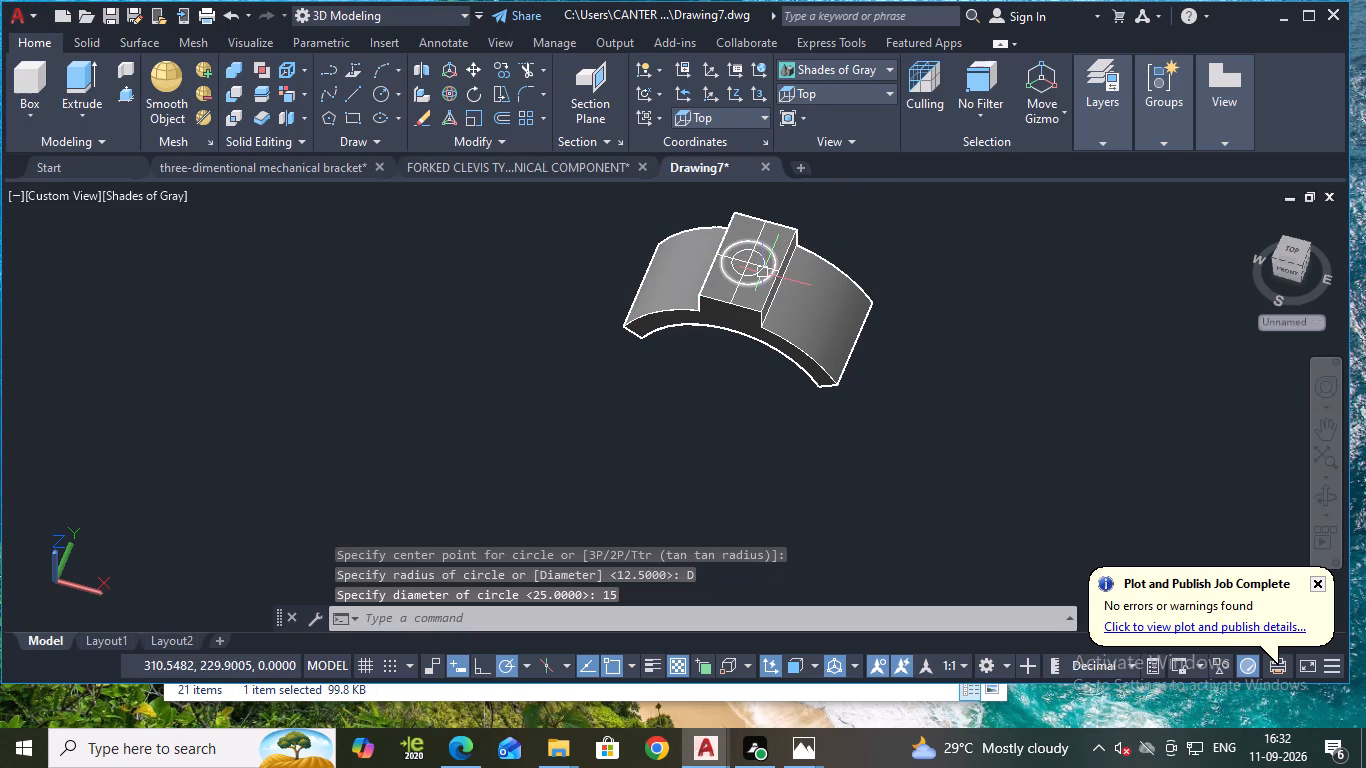
Erase the two crossing construction lines from the raised block's top face, keeping both circles.
{"action": "middle_click_drag", "start_coordinate": [912, 267], "coordinate": [933, 349]}
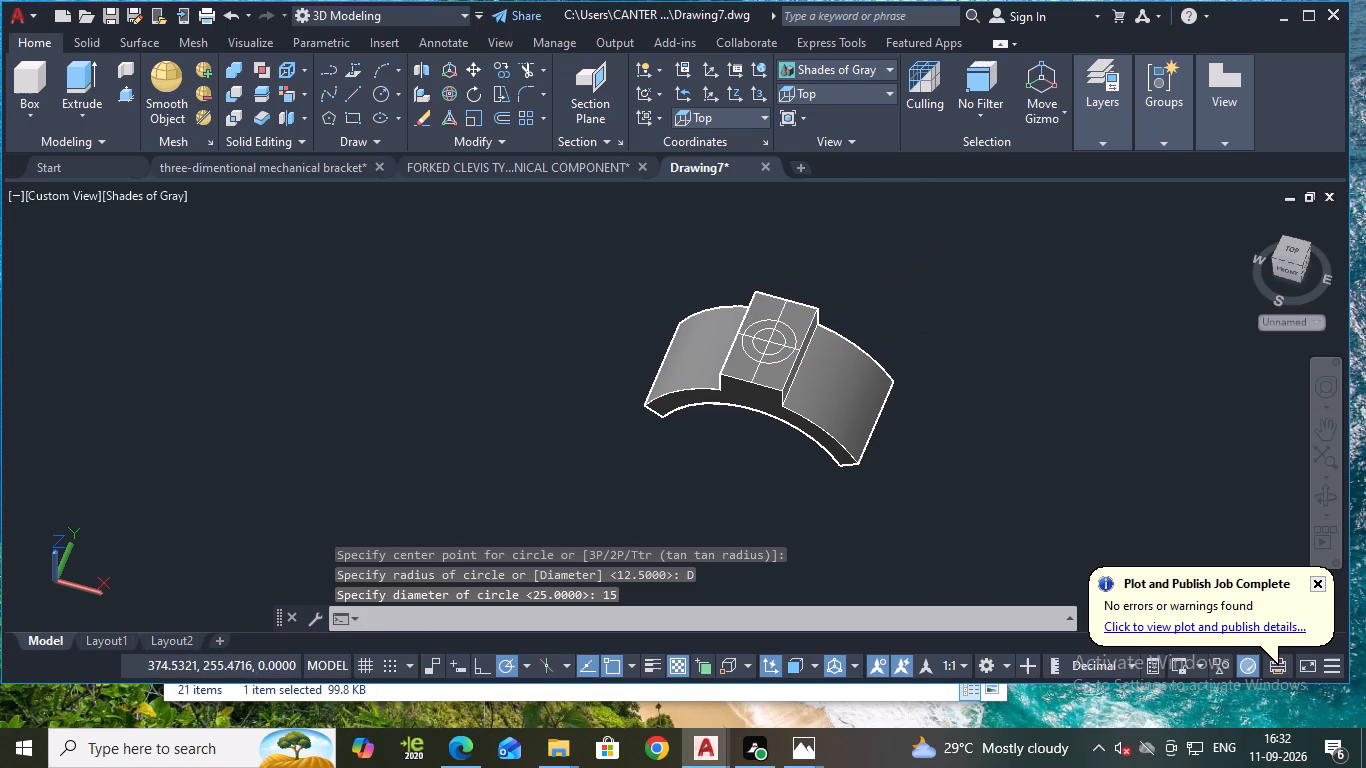
{"action": "scroll", "coordinate": [861, 337], "scroll_direction": "up", "scroll_amount": 2}
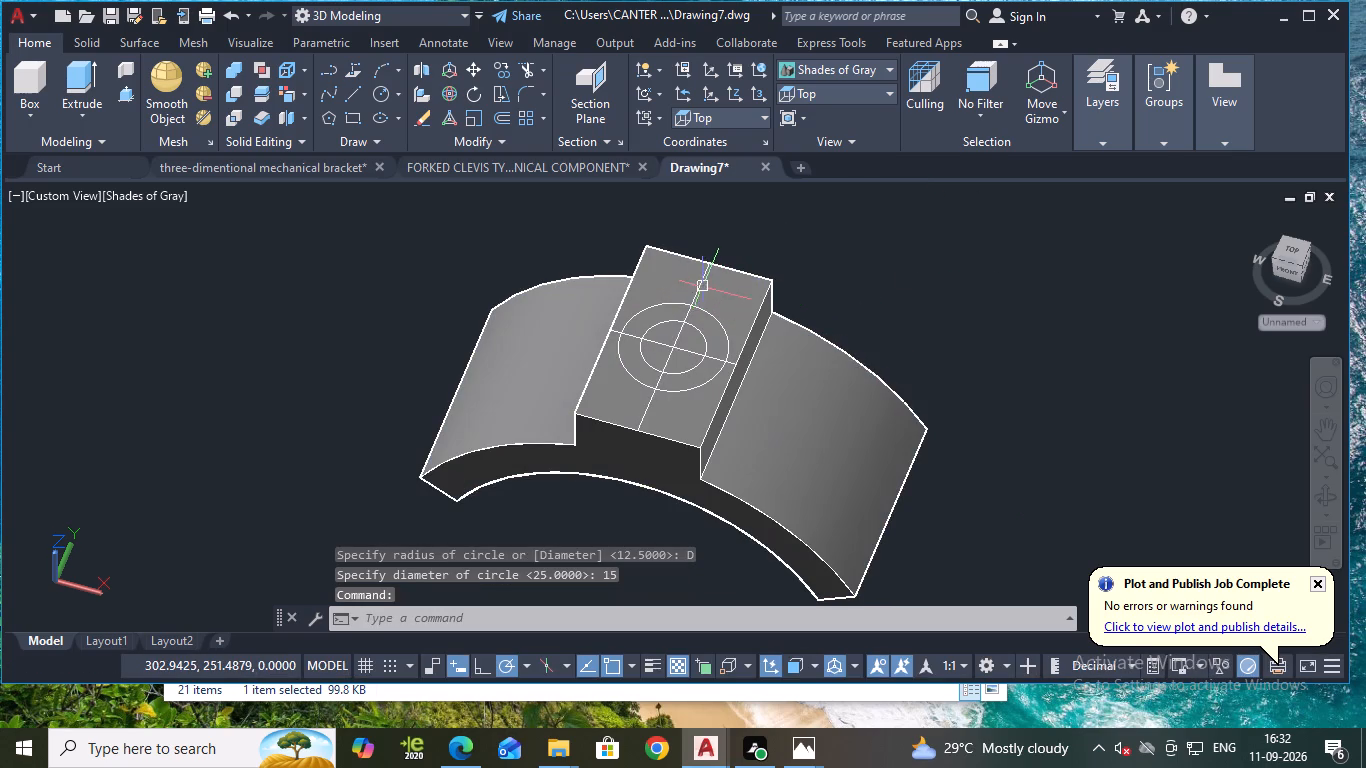
{"action": "left_click", "coordinate": [703, 287]}
{"action": "key", "text": "Delete"}
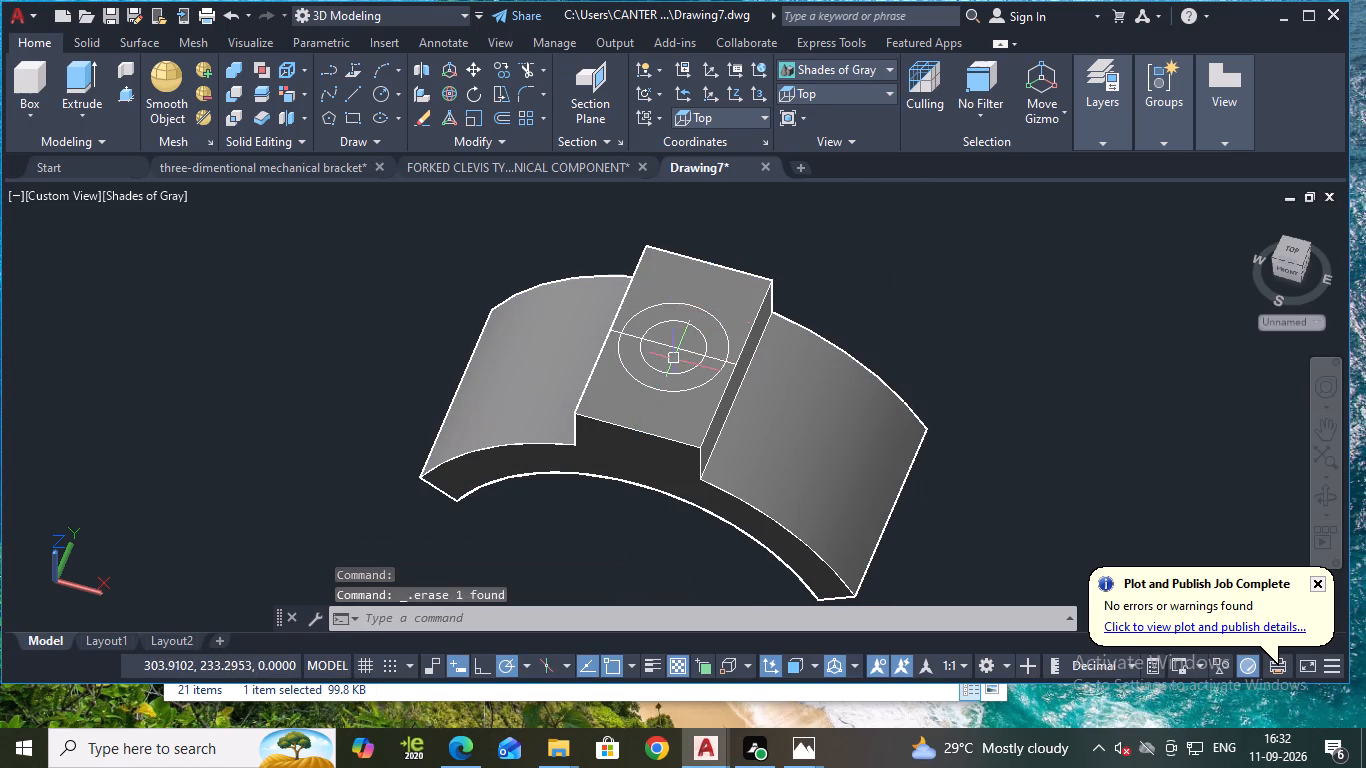
{"action": "left_click", "coordinate": [733, 367]}
{"action": "left_click", "coordinate": [739, 360]}
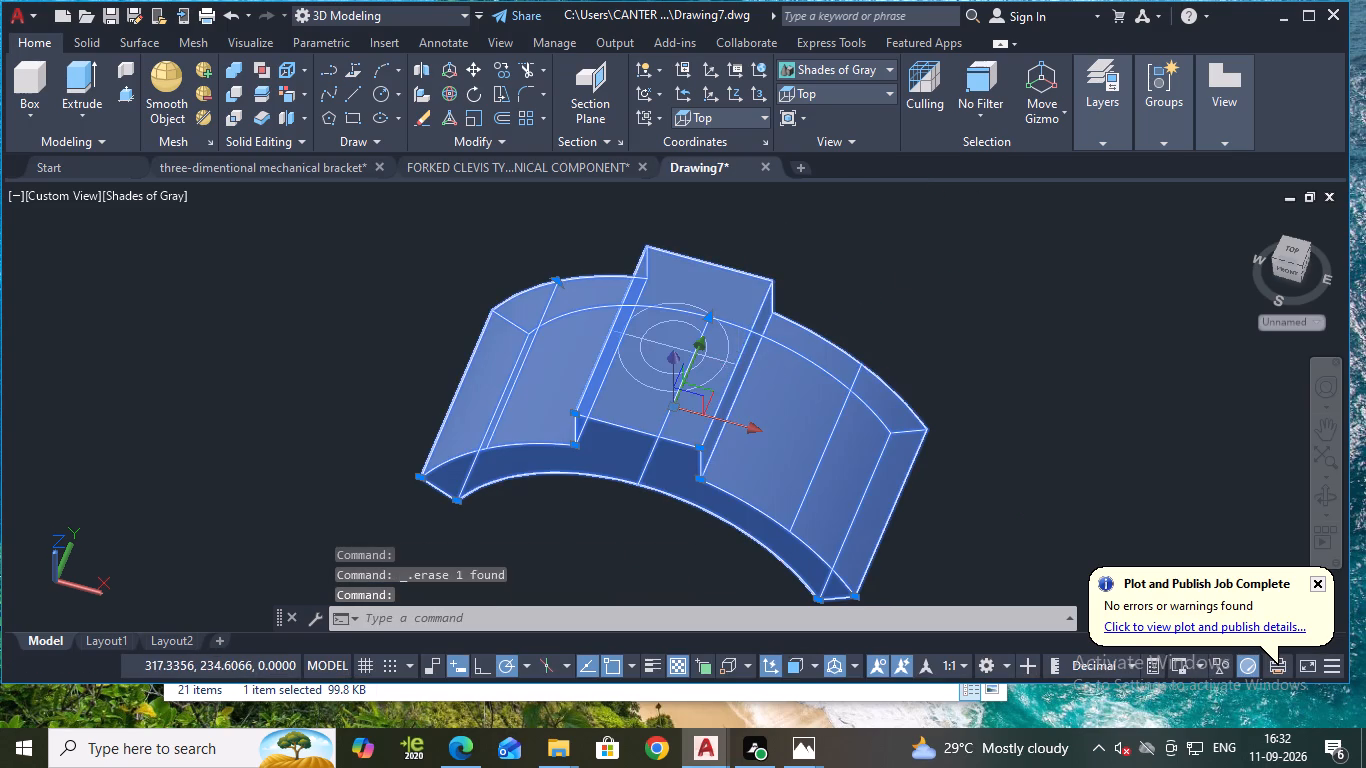
{"action": "key", "text": "Escape"}
{"action": "scroll", "coordinate": [631, 332], "scroll_direction": "up", "scroll_amount": 1}
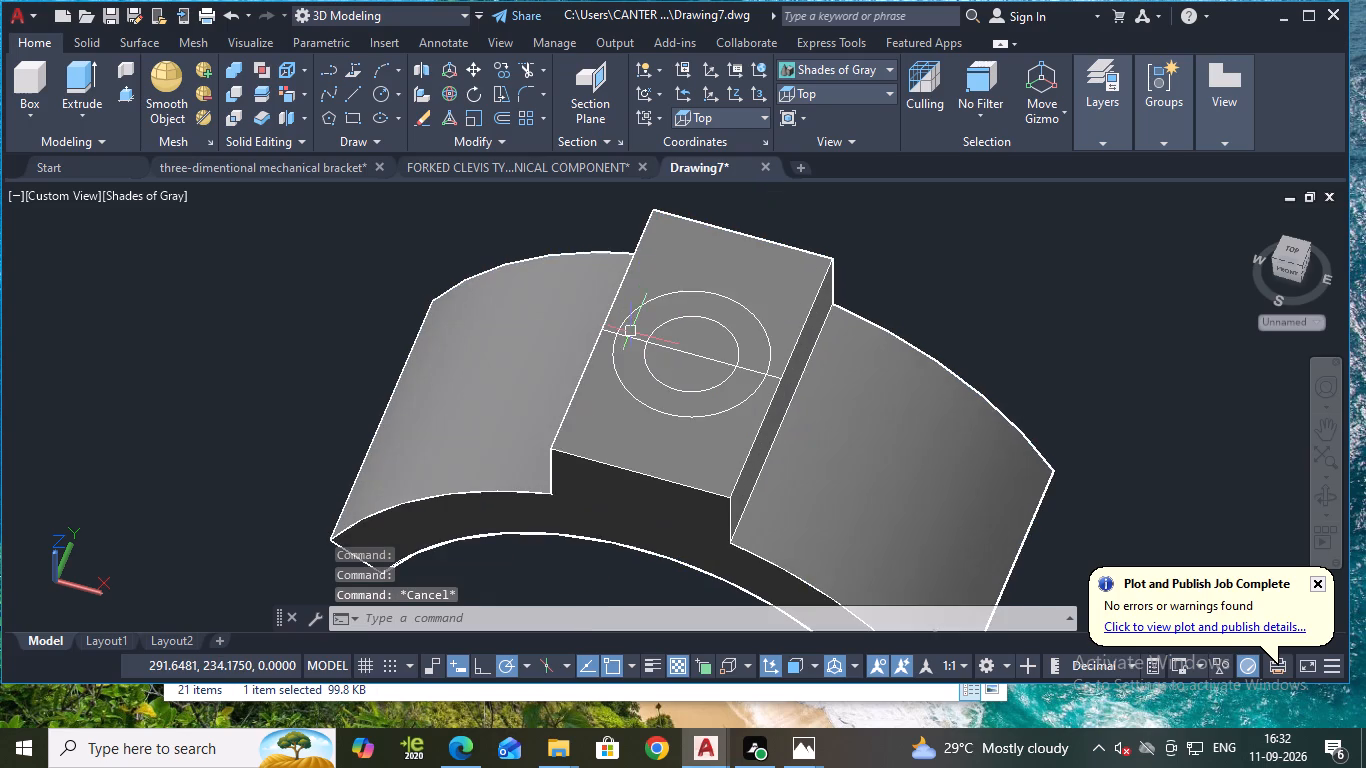
{"action": "left_click", "coordinate": [630, 334]}
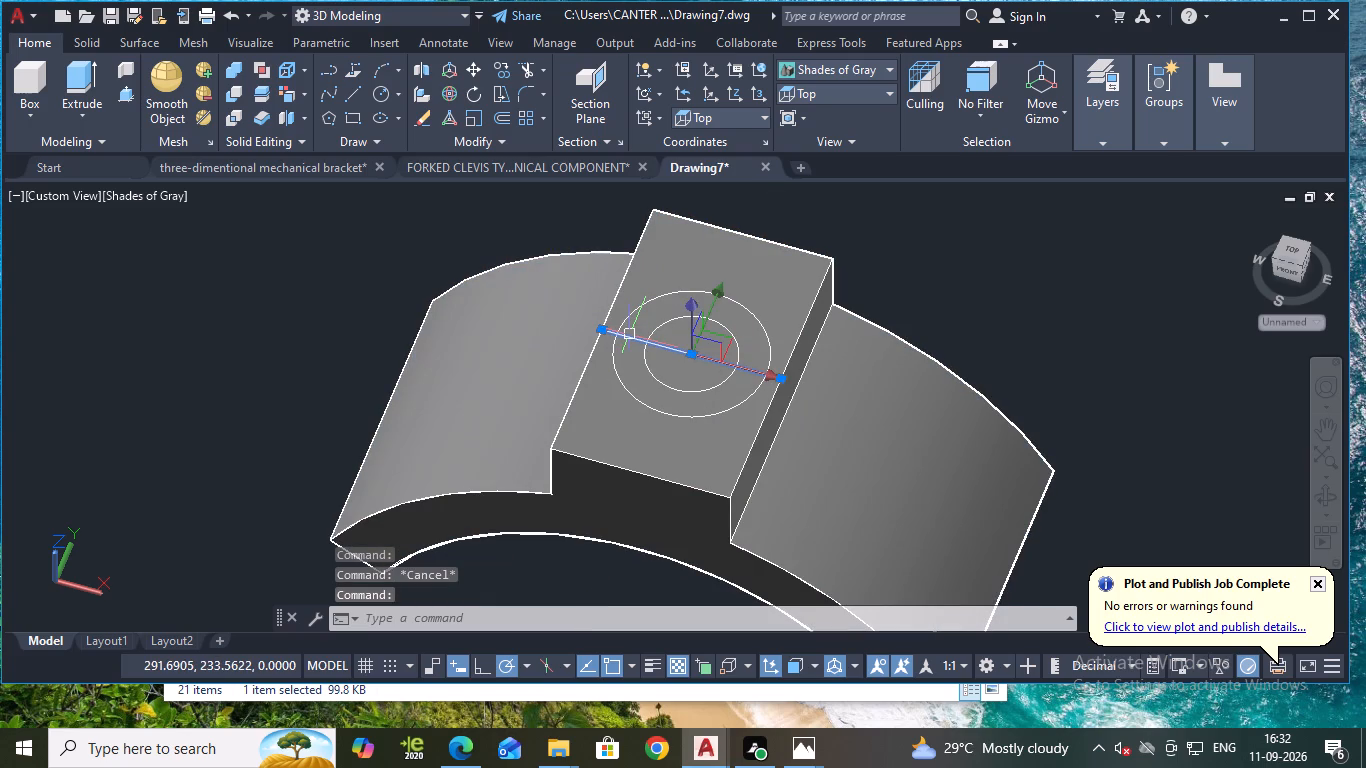
{"action": "key", "text": "Delete"}
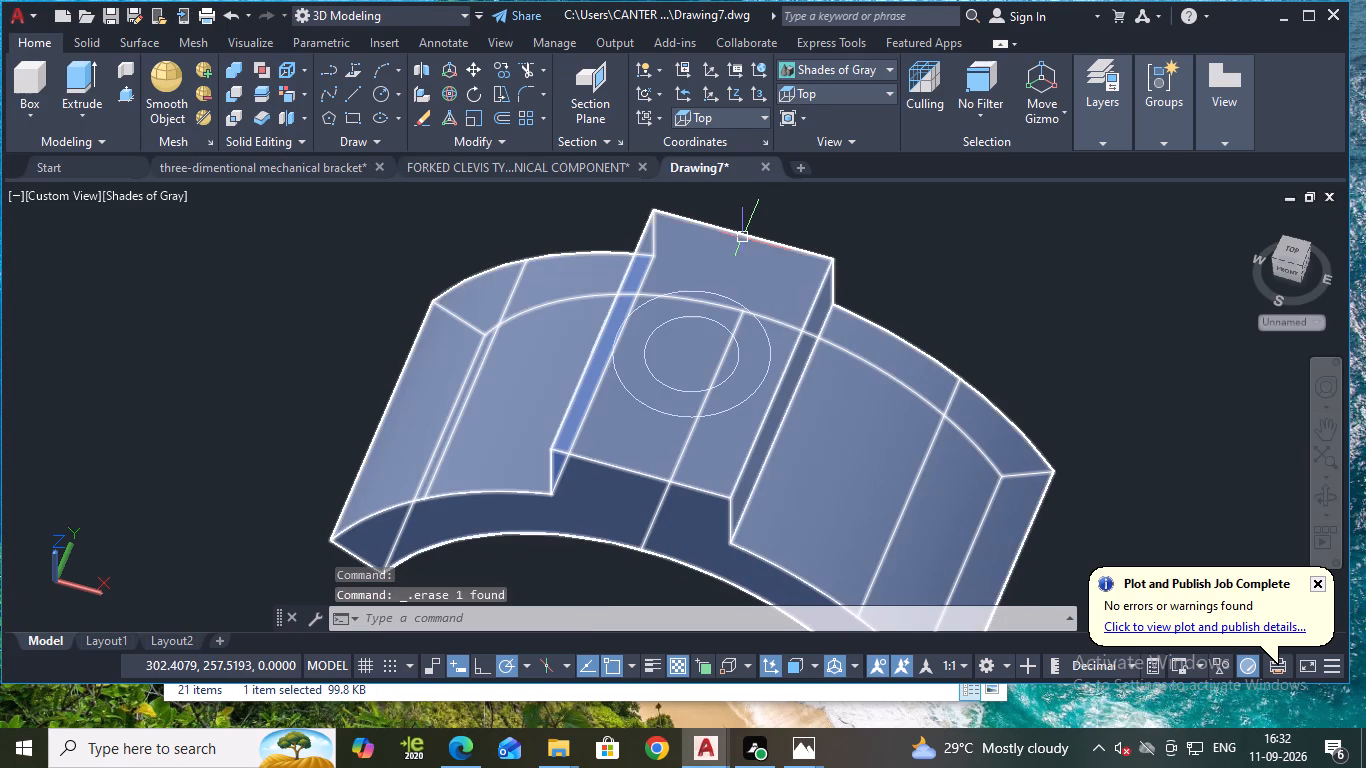
Presspull the ring between the two circles upward by 5 units from the block's top face.
{"action": "middle_click_drag", "start_coordinate": [925, 266], "coordinate": [845, 275]}
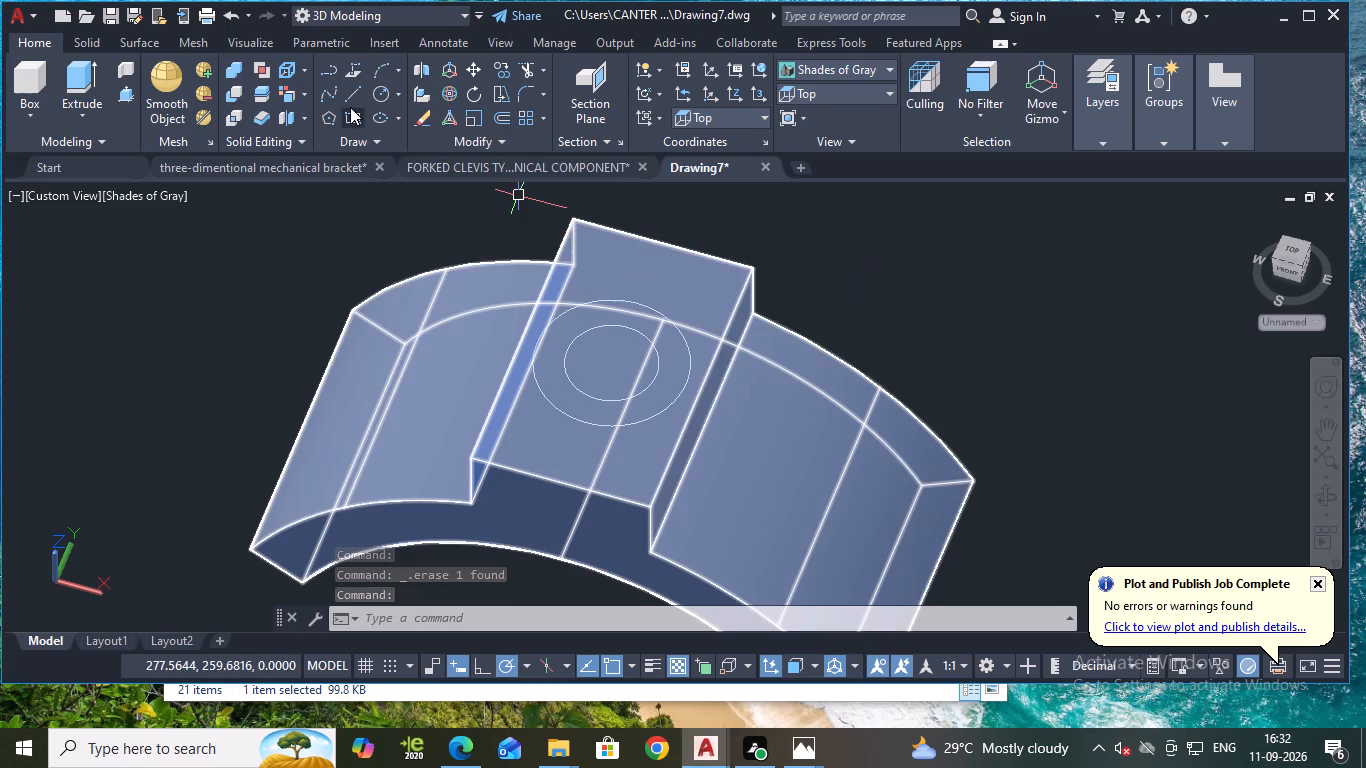
{"action": "left_click", "coordinate": [122, 97]}
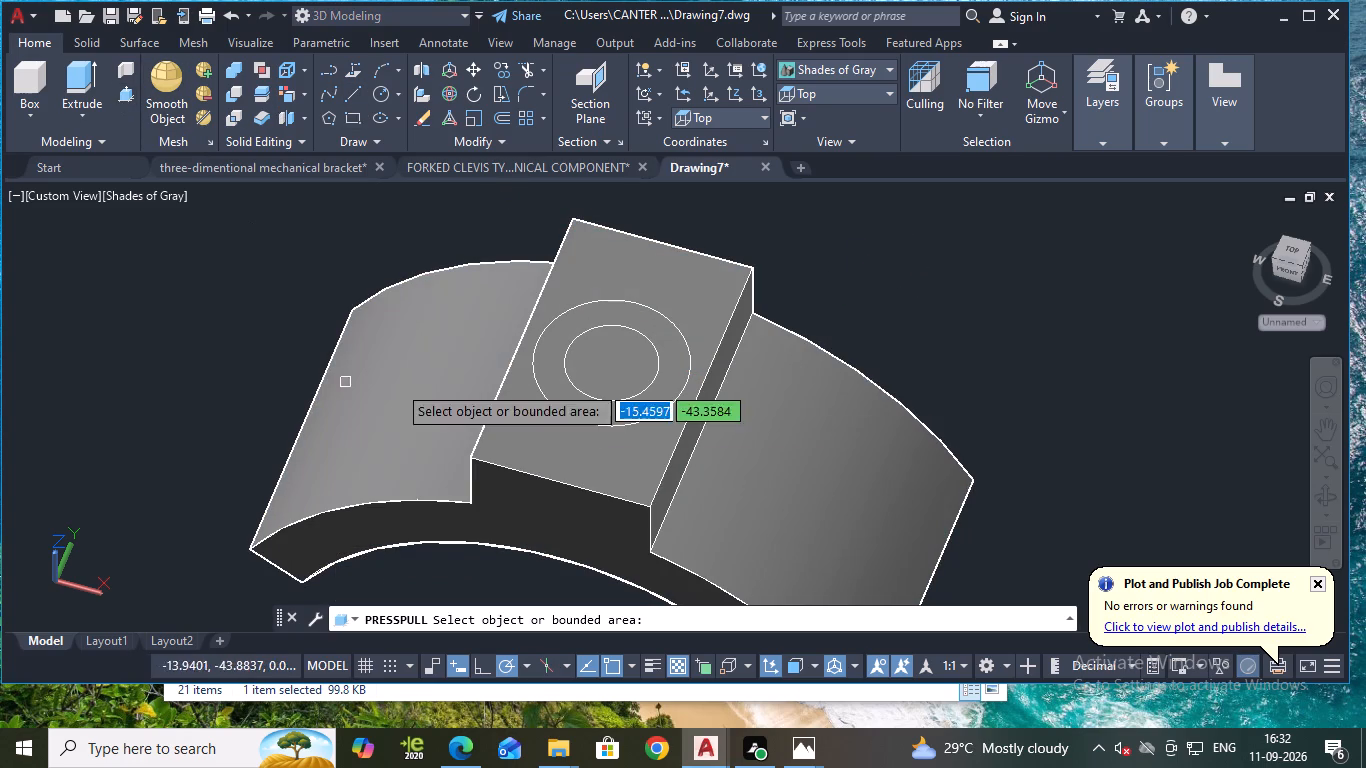
{"action": "left_click", "coordinate": [672, 382]}
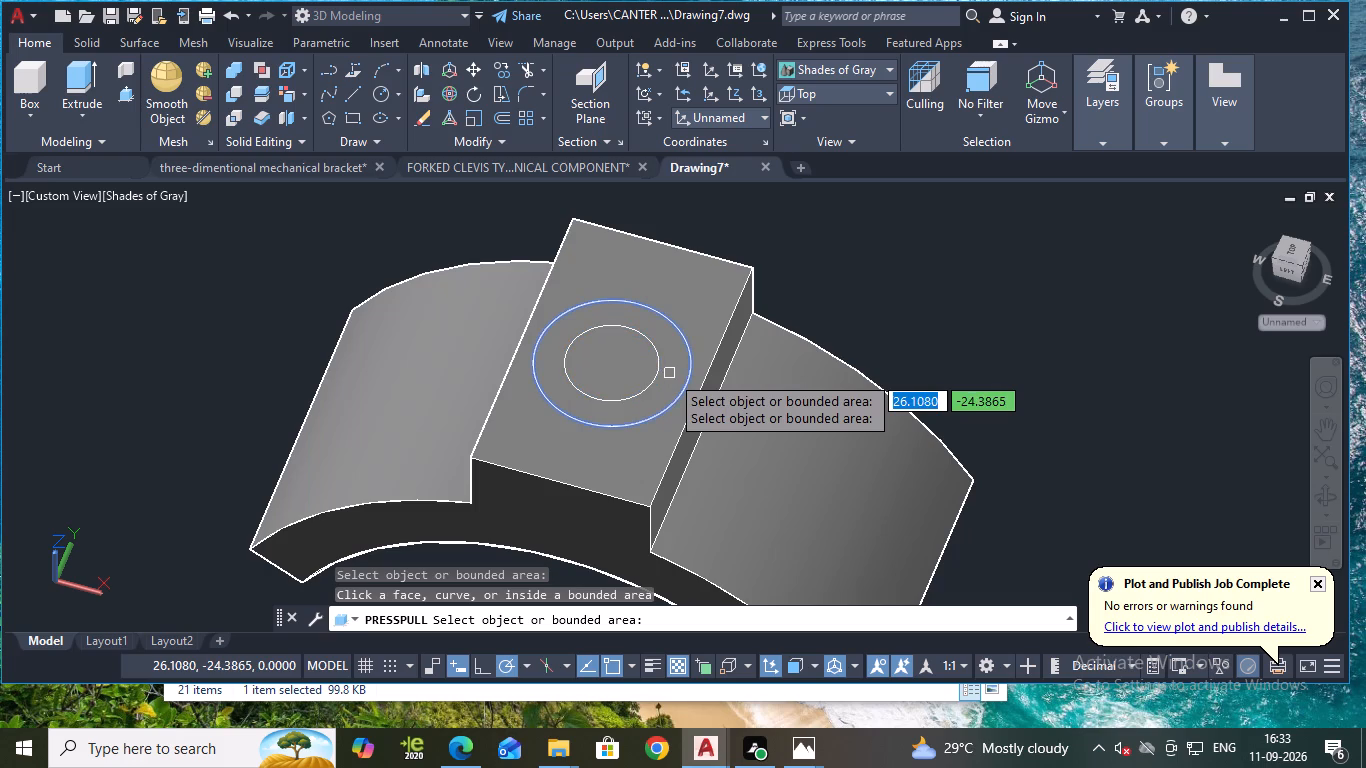
{"action": "left_click", "coordinate": [670, 374]}
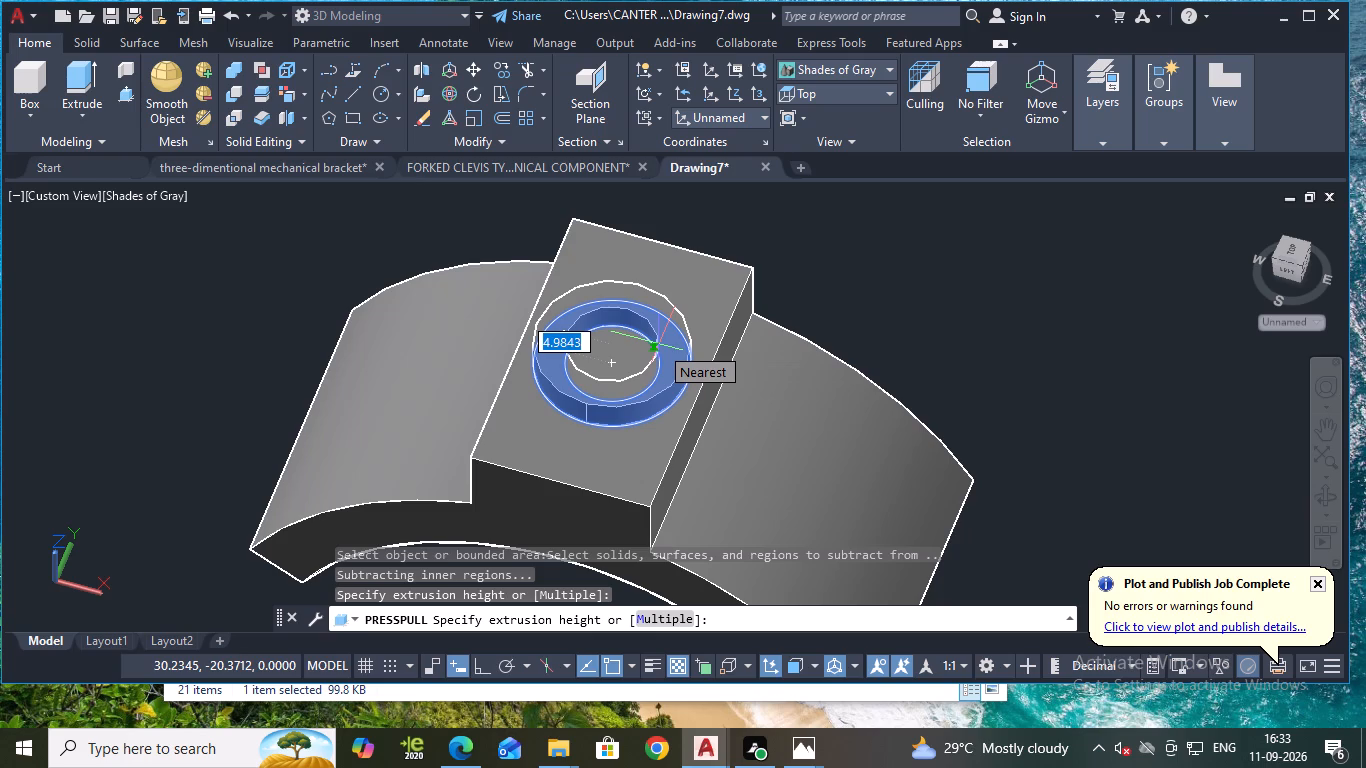
{"action": "key", "text": "5"}
{"action": "key", "text": "Return"}
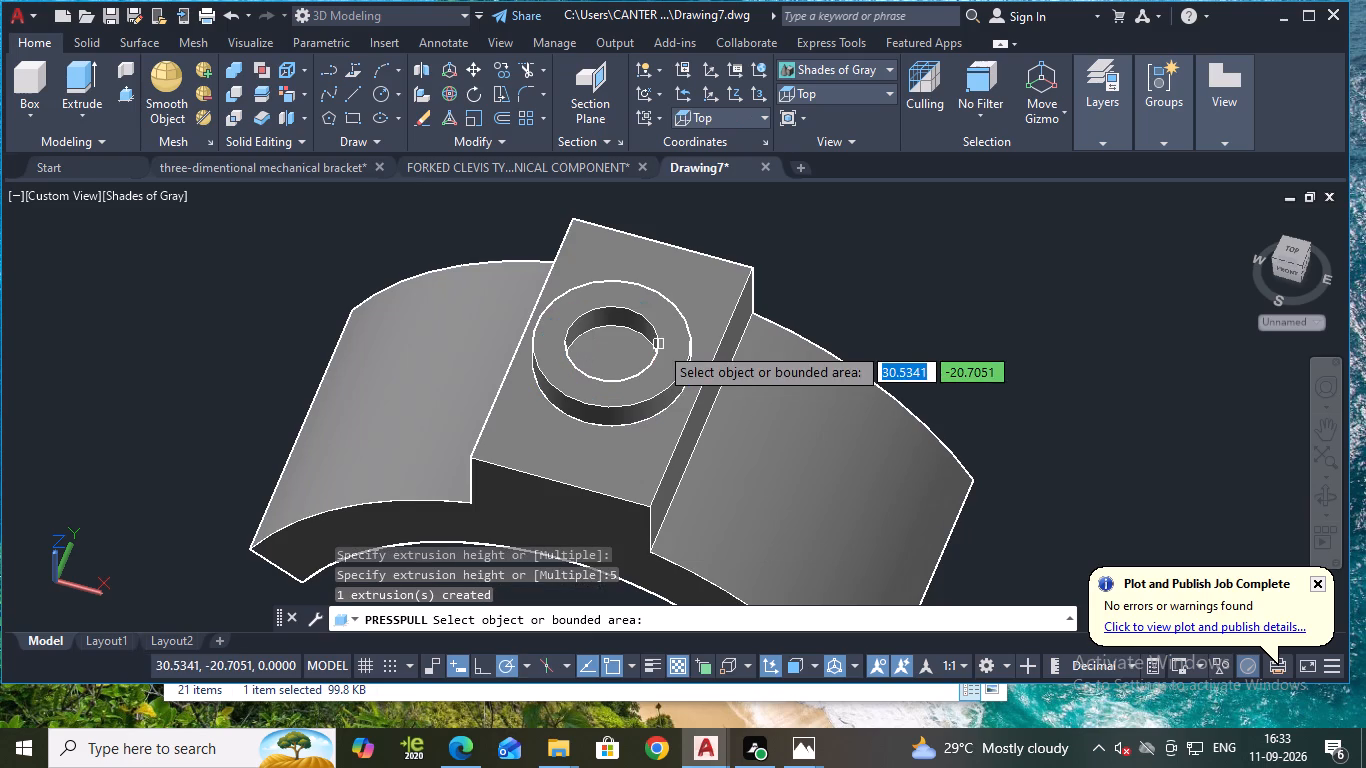
Presspull the inner 15-diameter circle upward by 10 units to form a cylinder inside the ring.
{"action": "left_click", "coordinate": [652, 368]}
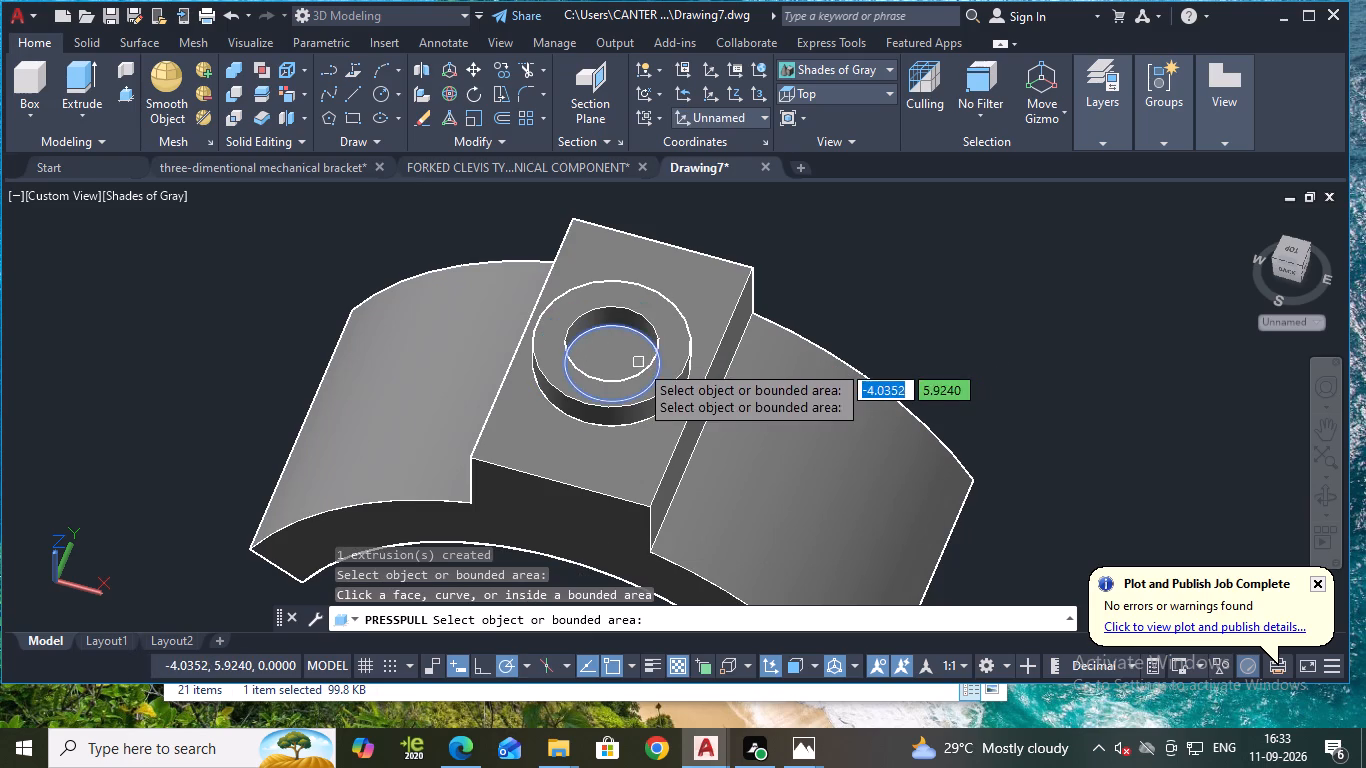
{"action": "left_click", "coordinate": [639, 363]}
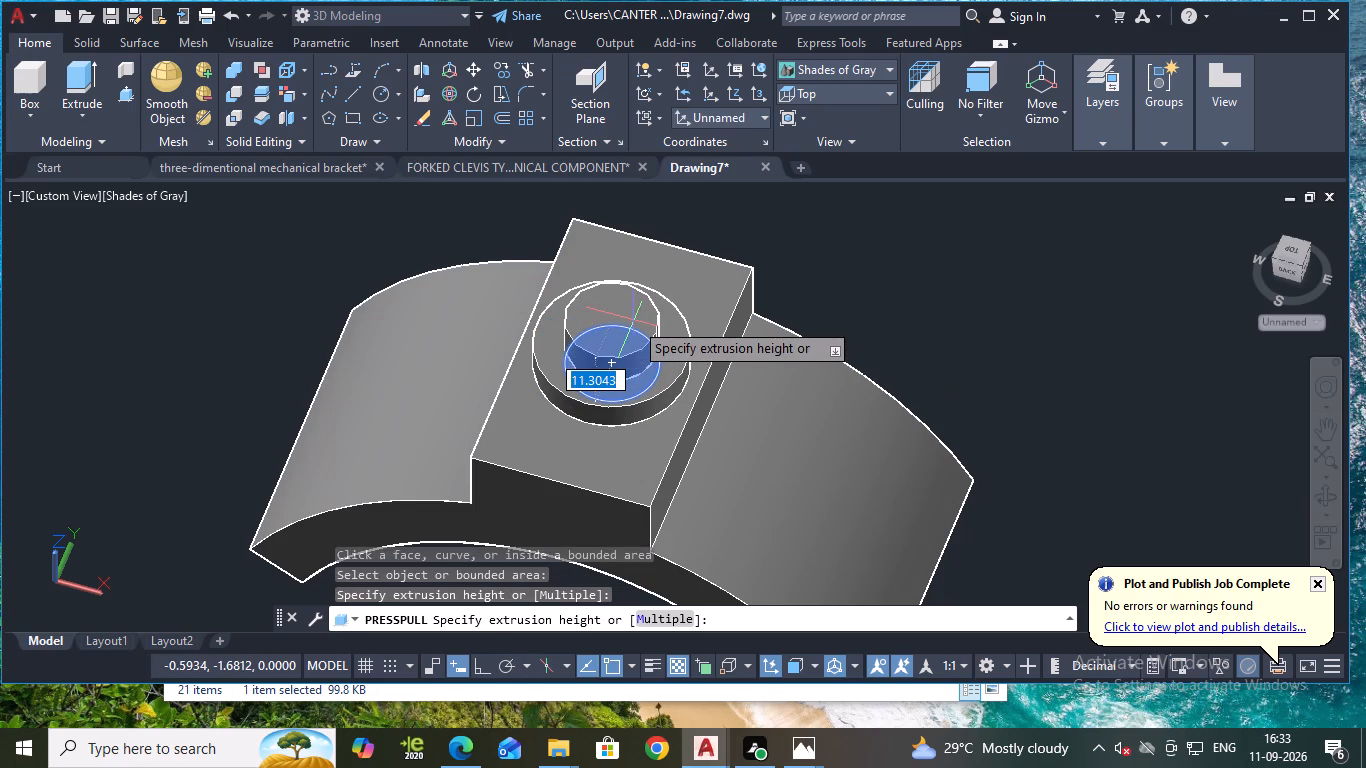
{"action": "type", "text": "10"}
{"action": "key", "text": "Return"}
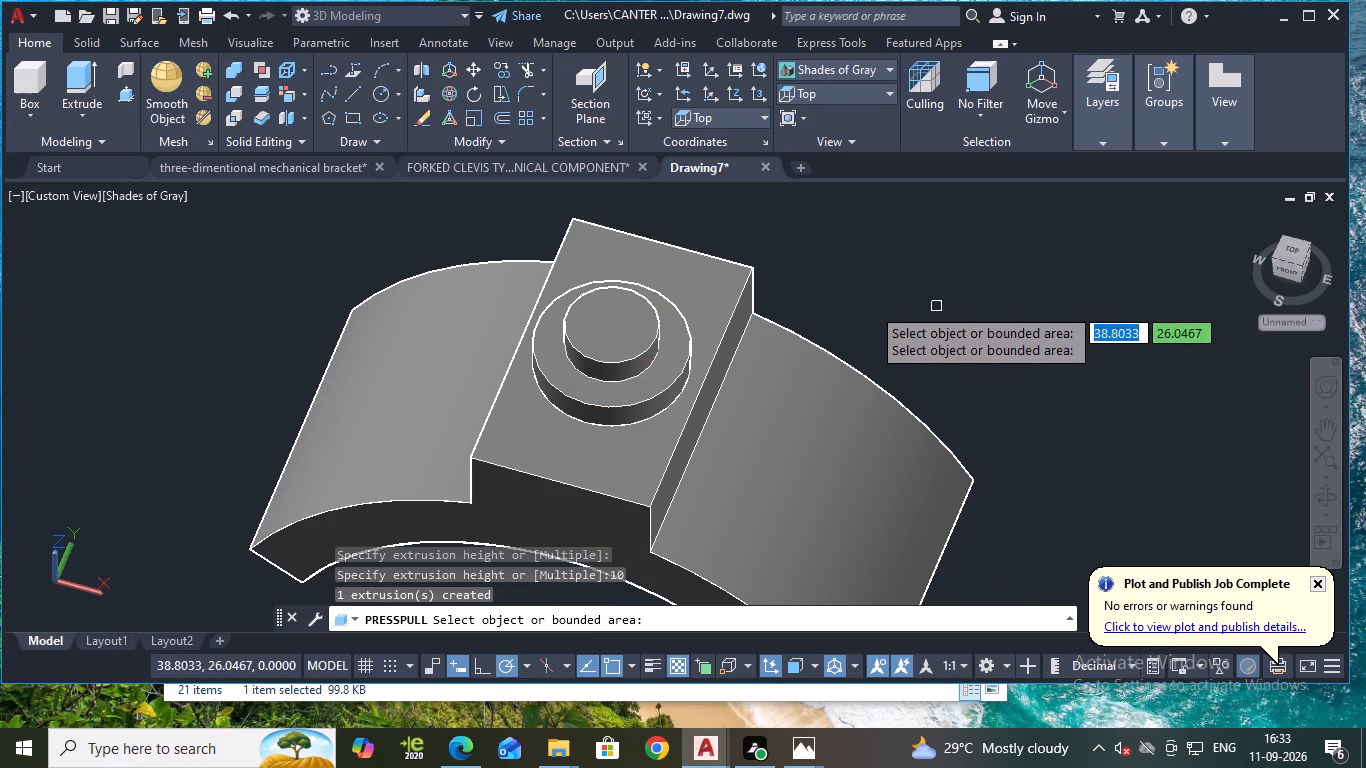
{"action": "key", "text": "Escape"}
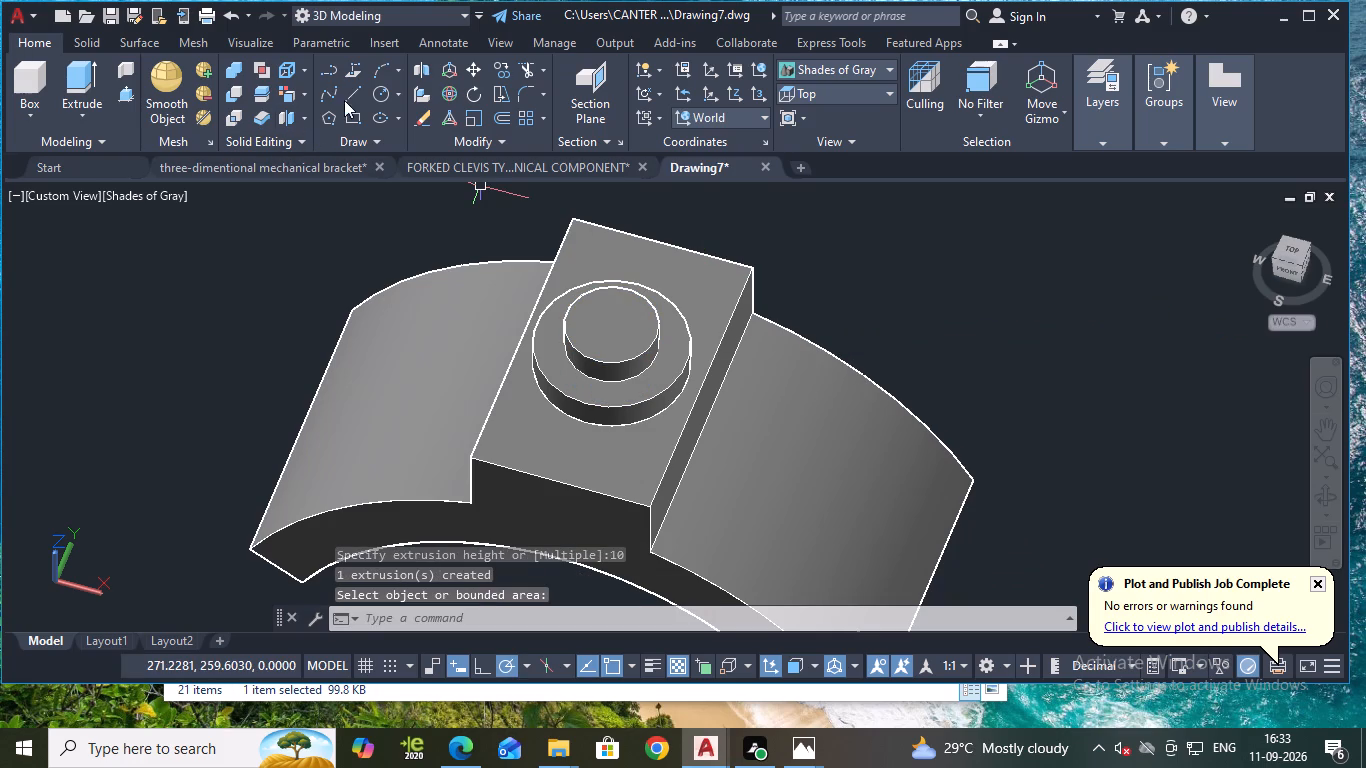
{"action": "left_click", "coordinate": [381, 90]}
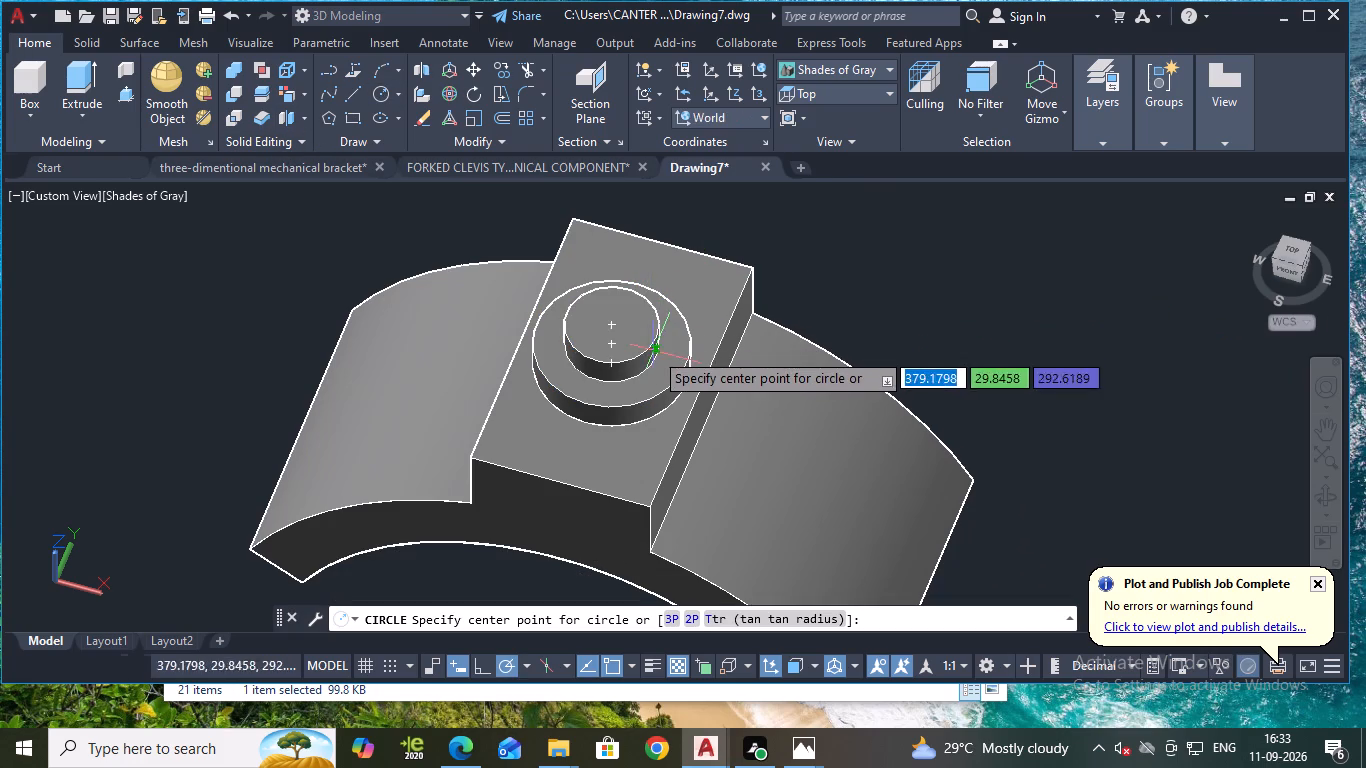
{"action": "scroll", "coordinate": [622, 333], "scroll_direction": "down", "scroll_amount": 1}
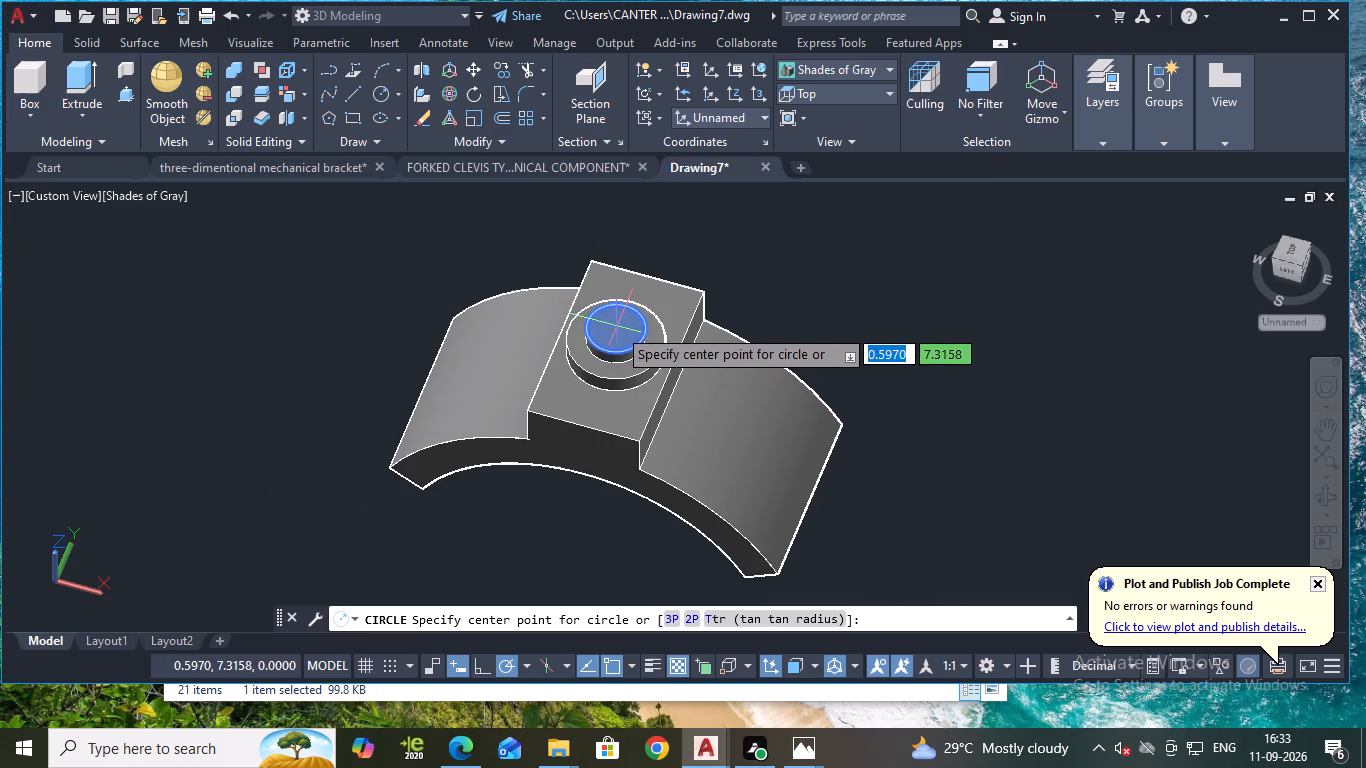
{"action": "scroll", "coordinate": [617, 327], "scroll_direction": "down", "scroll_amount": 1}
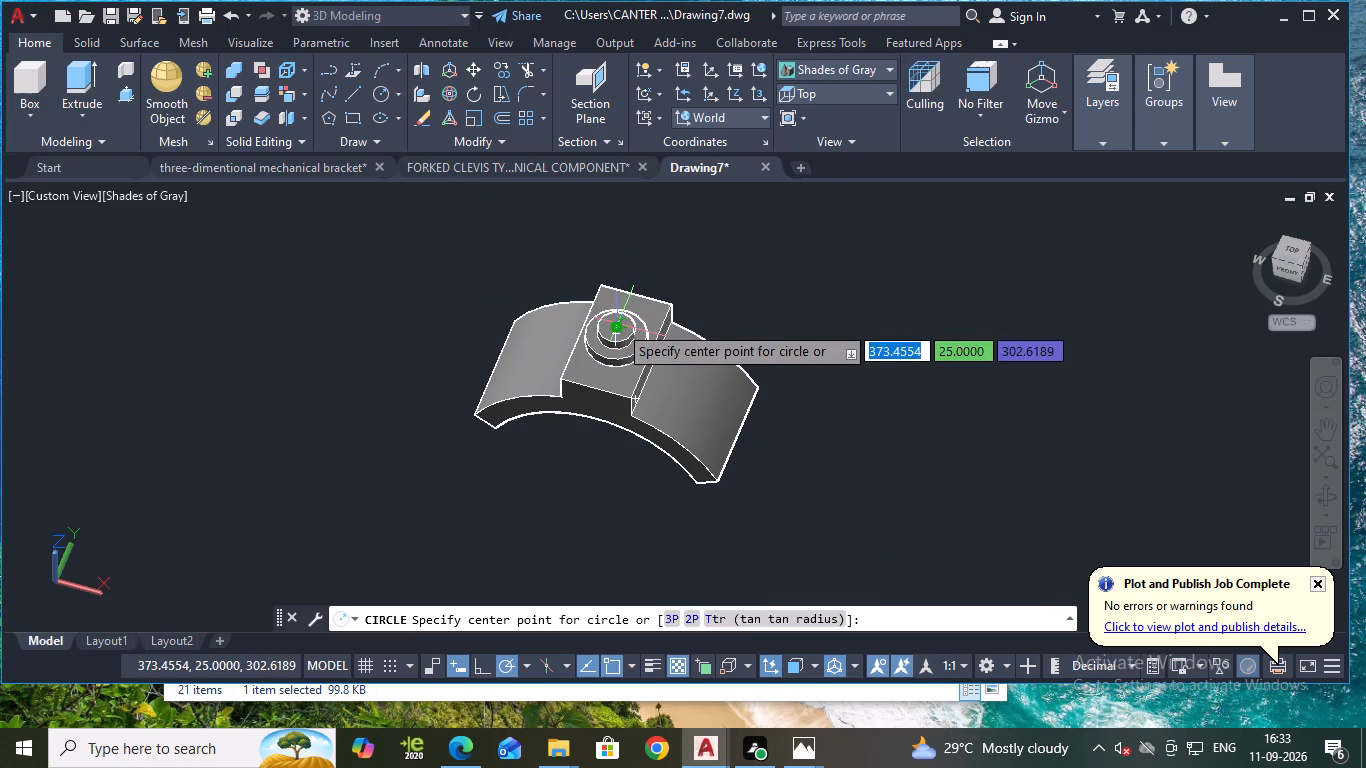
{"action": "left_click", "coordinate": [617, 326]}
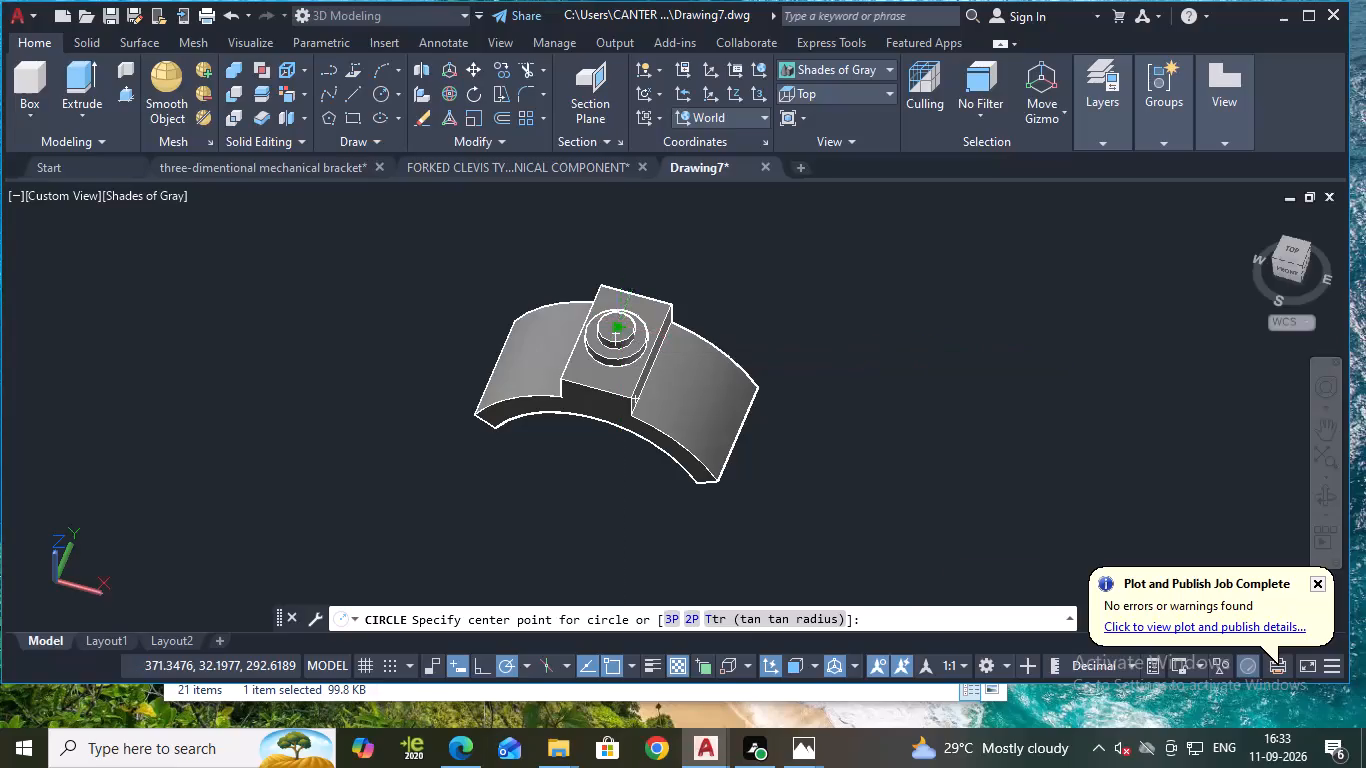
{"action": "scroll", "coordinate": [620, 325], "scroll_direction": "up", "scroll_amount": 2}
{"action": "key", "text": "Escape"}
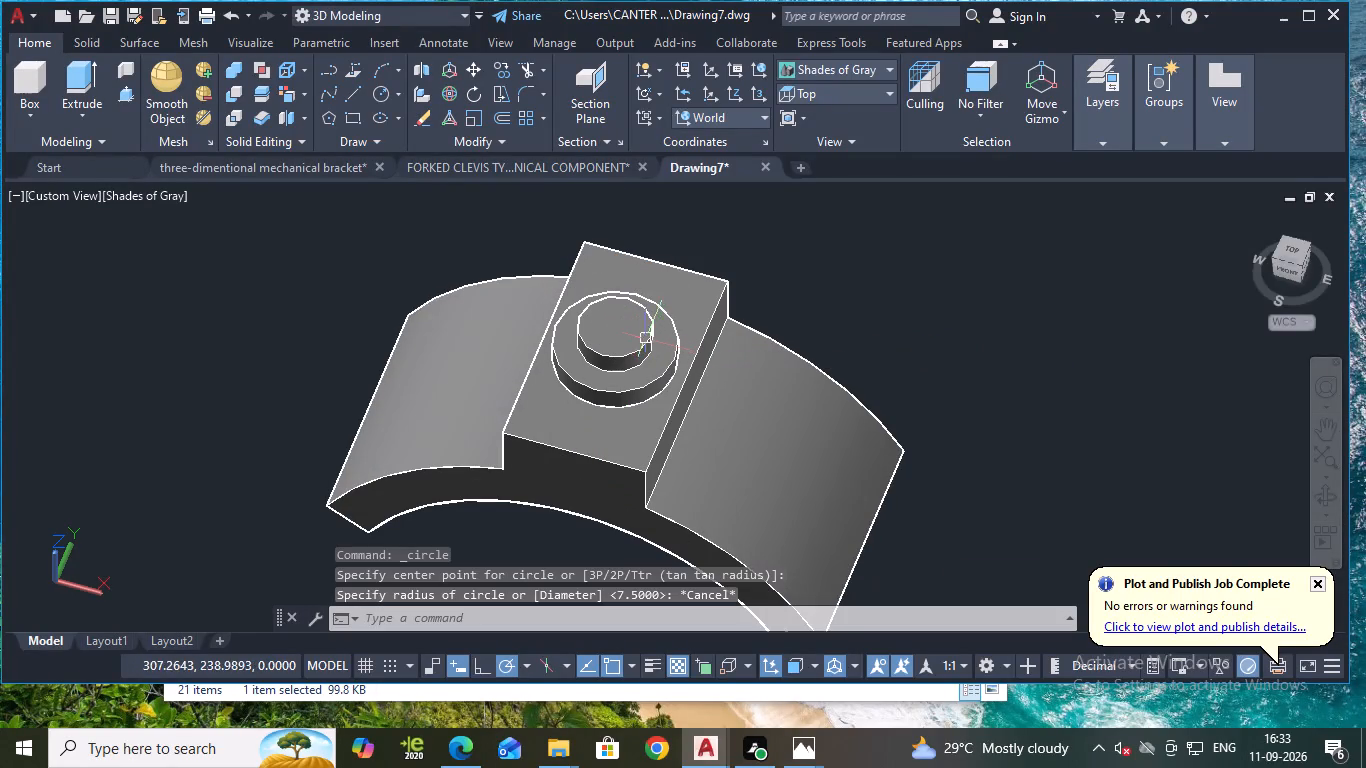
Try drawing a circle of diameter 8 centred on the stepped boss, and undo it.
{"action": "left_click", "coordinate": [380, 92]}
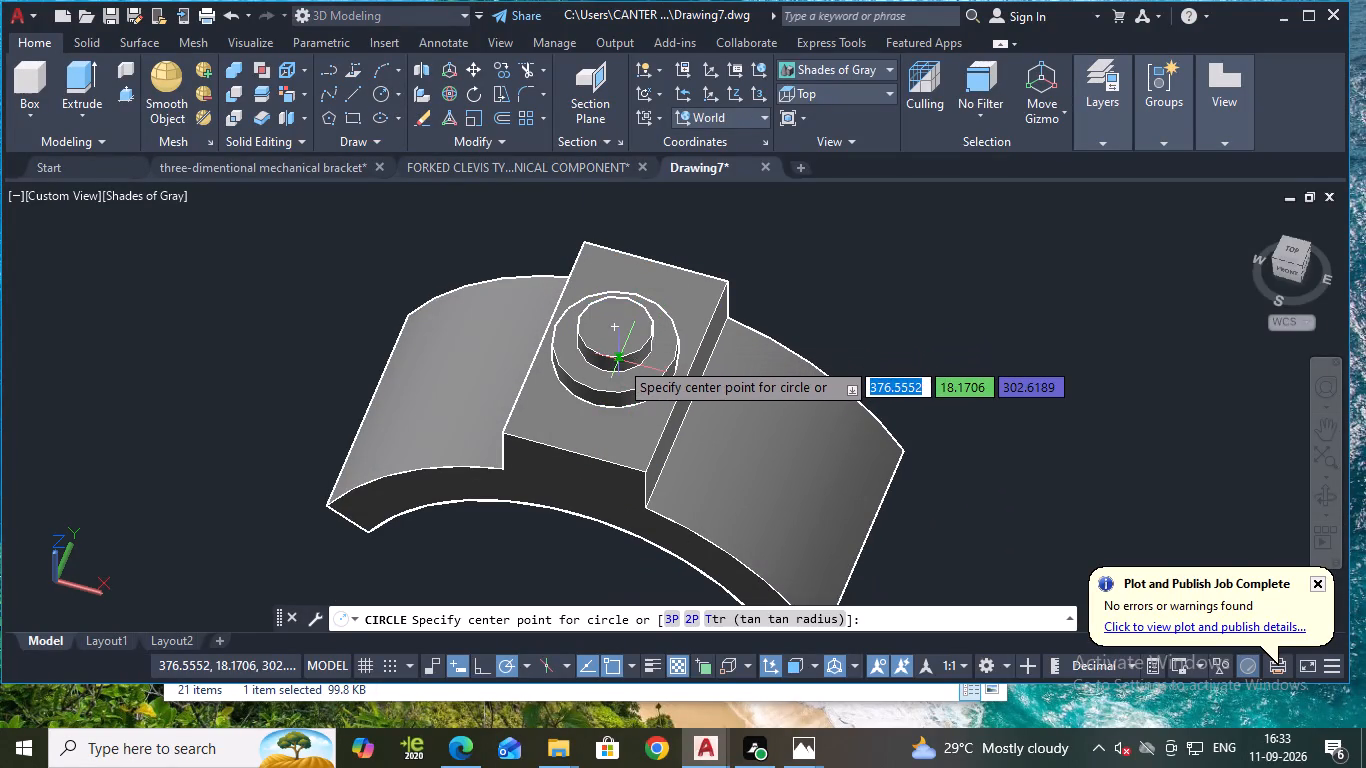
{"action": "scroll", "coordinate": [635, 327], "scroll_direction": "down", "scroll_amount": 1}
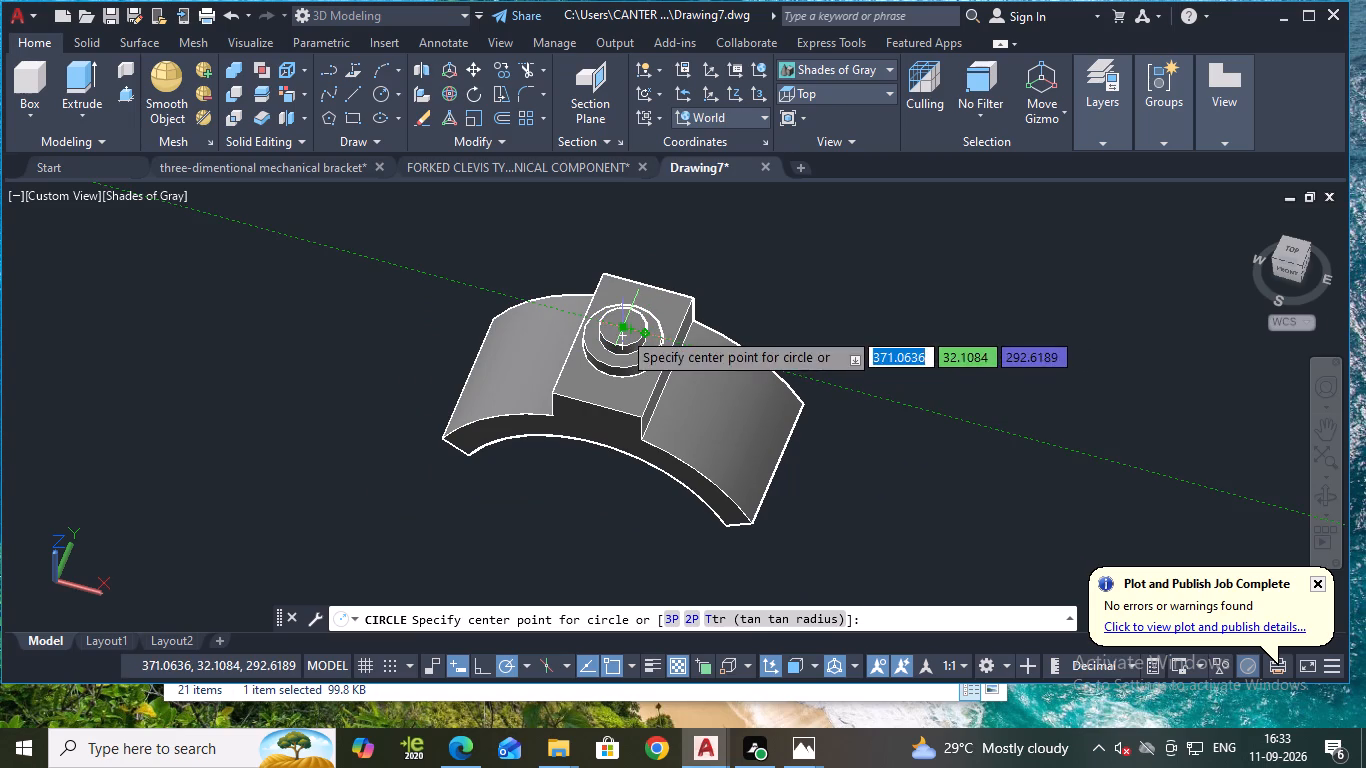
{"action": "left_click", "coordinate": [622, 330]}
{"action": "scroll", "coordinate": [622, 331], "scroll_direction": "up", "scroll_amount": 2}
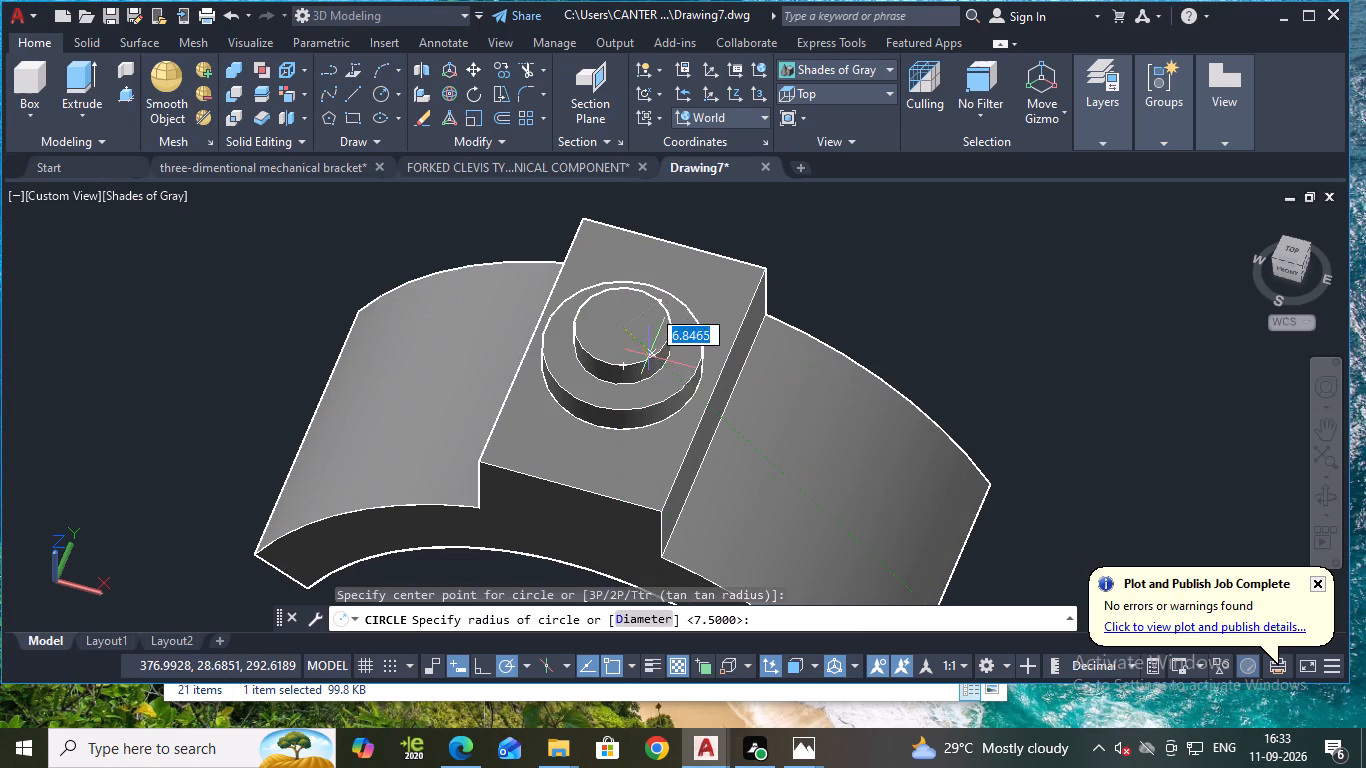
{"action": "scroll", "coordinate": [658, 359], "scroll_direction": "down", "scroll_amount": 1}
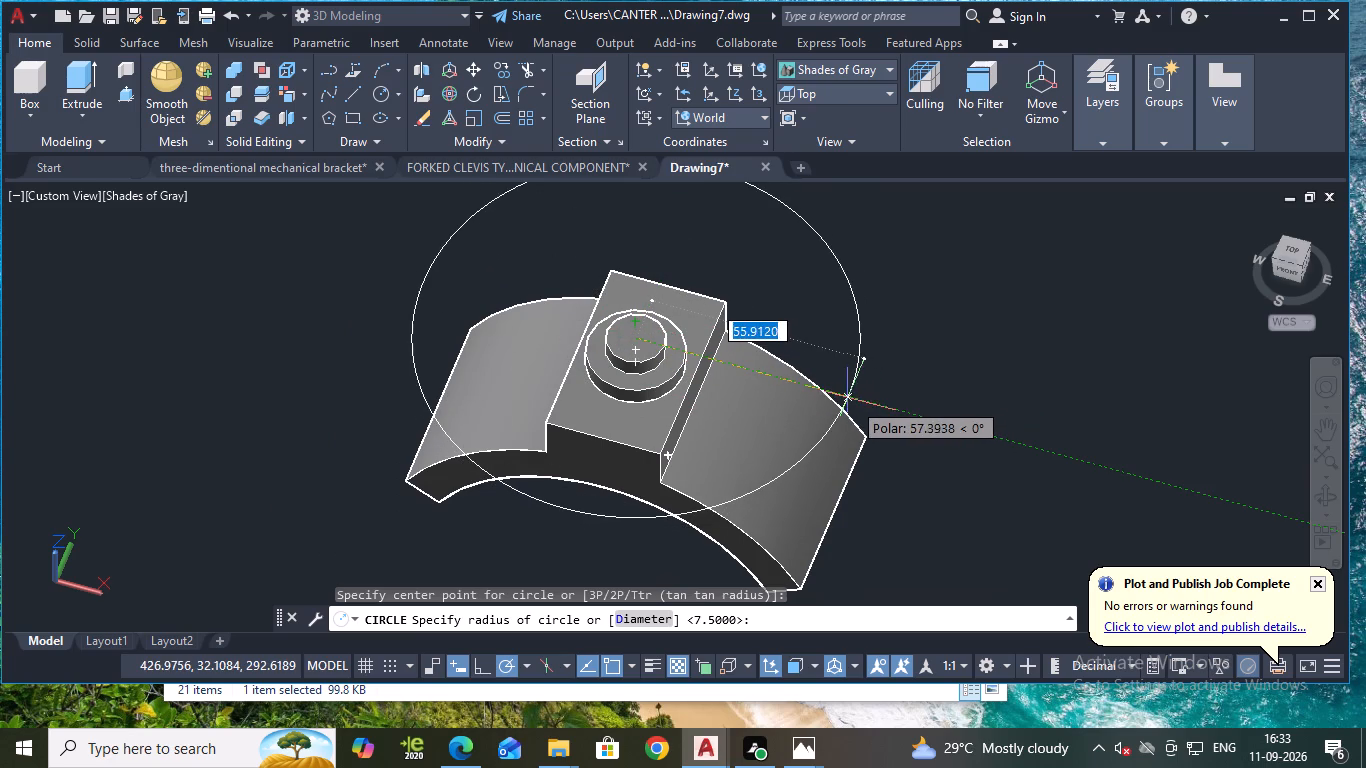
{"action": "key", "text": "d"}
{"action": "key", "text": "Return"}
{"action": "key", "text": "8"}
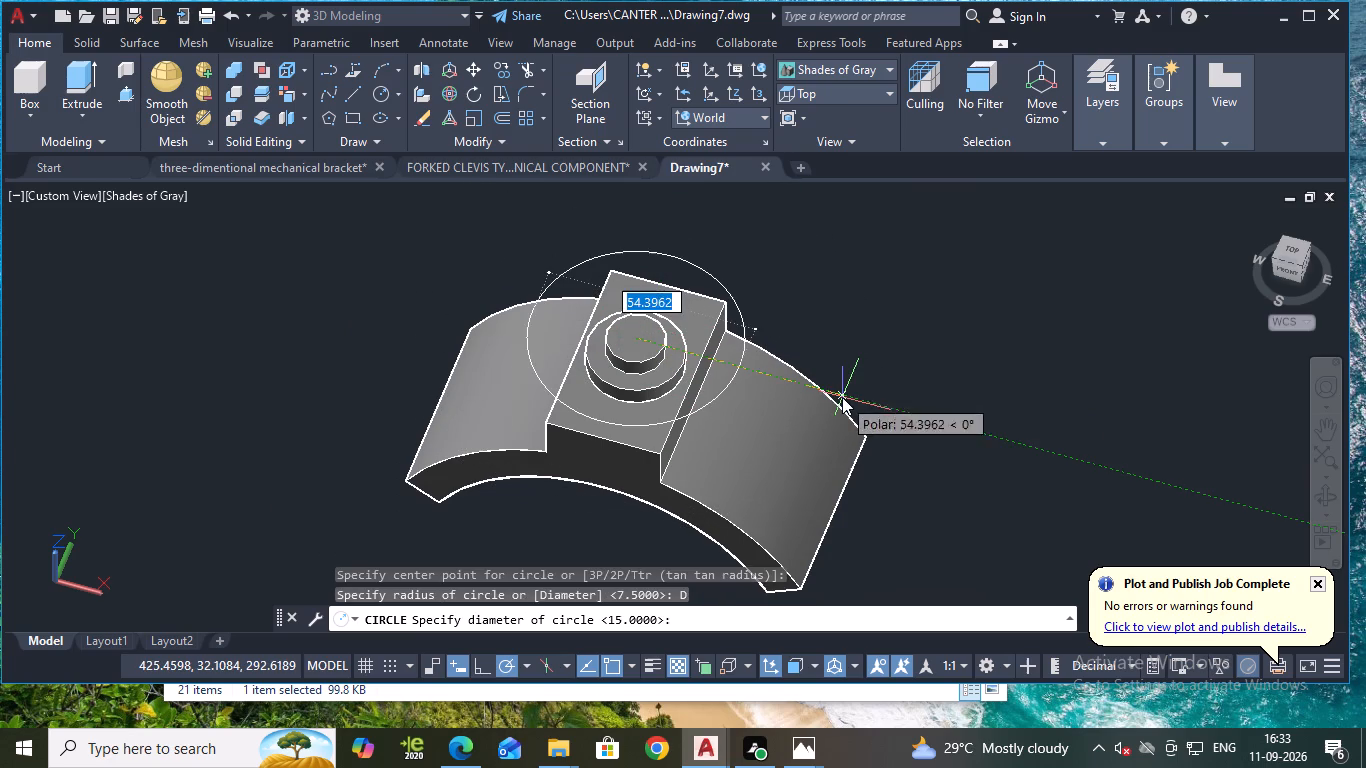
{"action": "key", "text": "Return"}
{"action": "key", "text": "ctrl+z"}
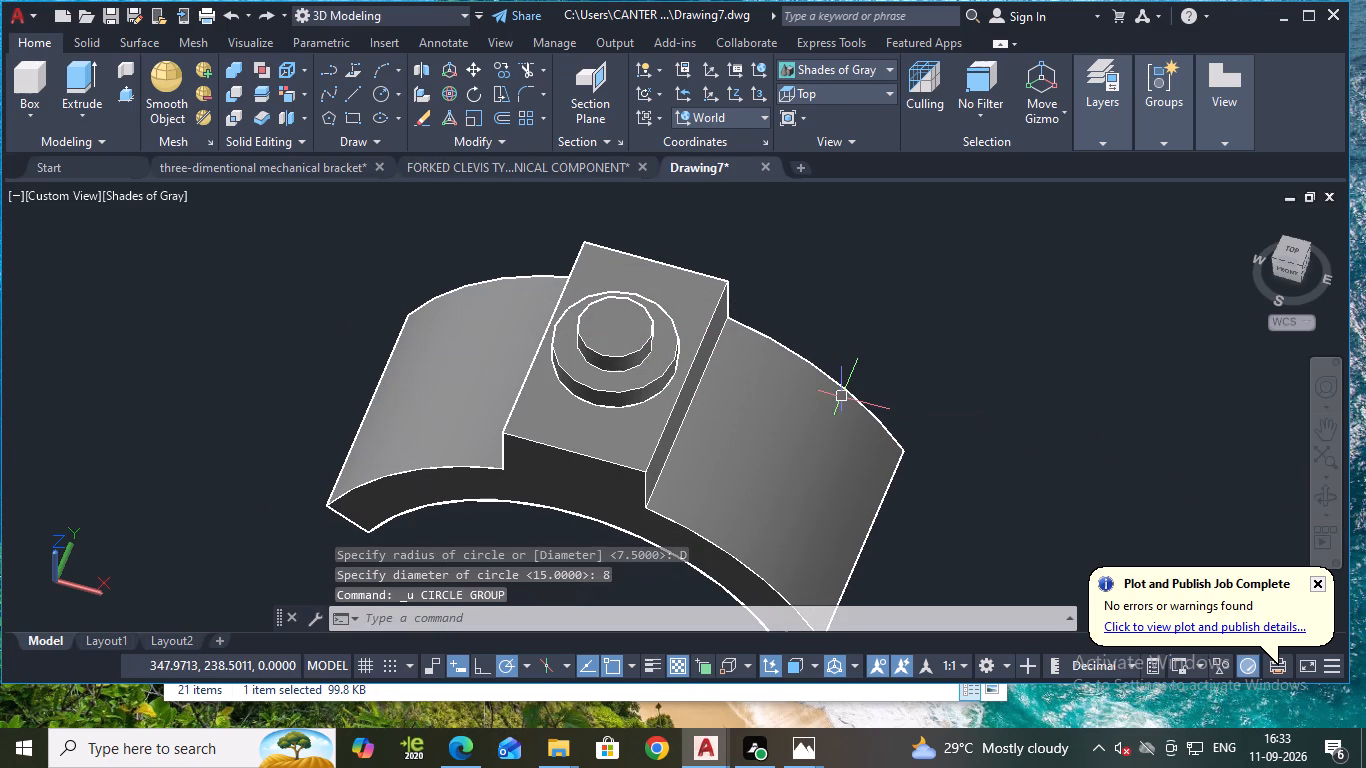
Draw a concentric circle of diameter 8 on the top face of the boss's upper cylinder.
{"action": "middle_click_drag", "start_coordinate": [889, 382], "coordinate": [905, 310], "text": "shift"}
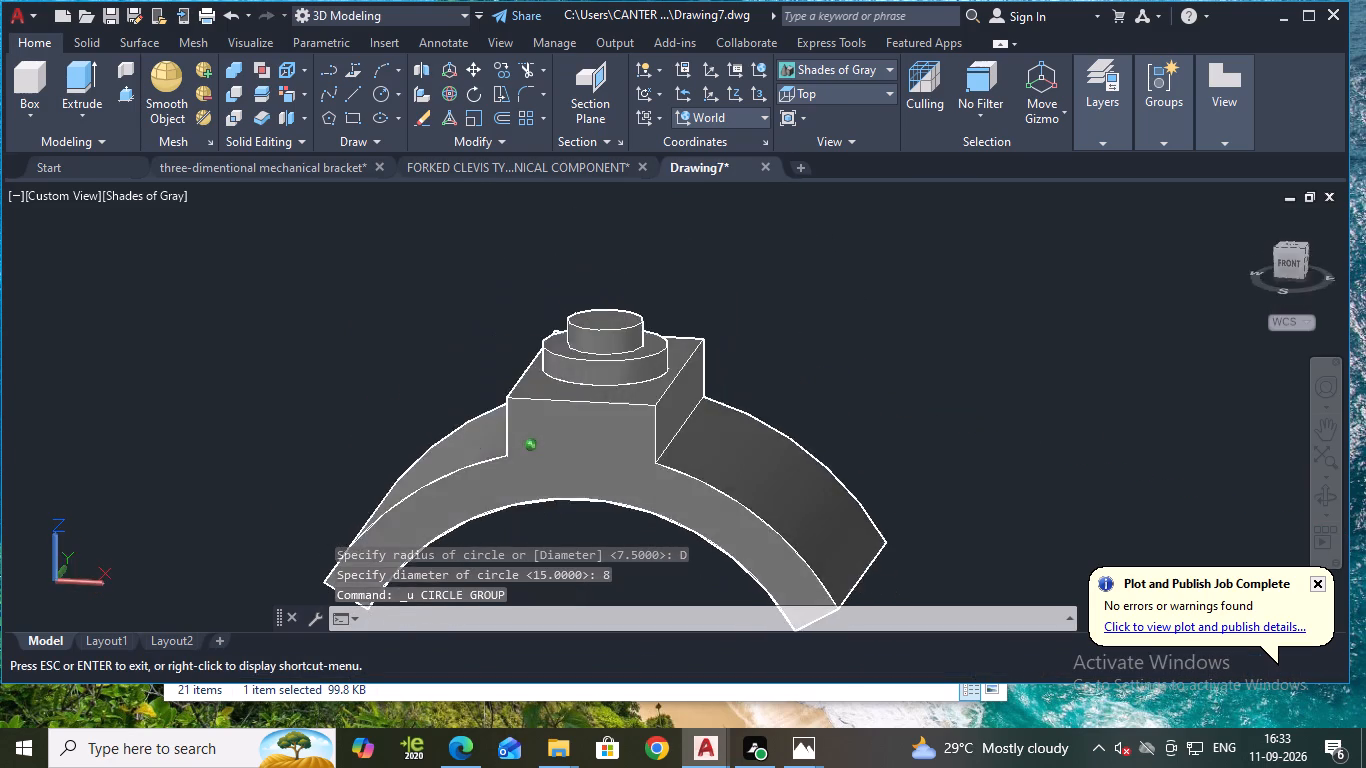
{"action": "middle_click_drag", "start_coordinate": [905, 310], "coordinate": [874, 377], "text": "shift"}
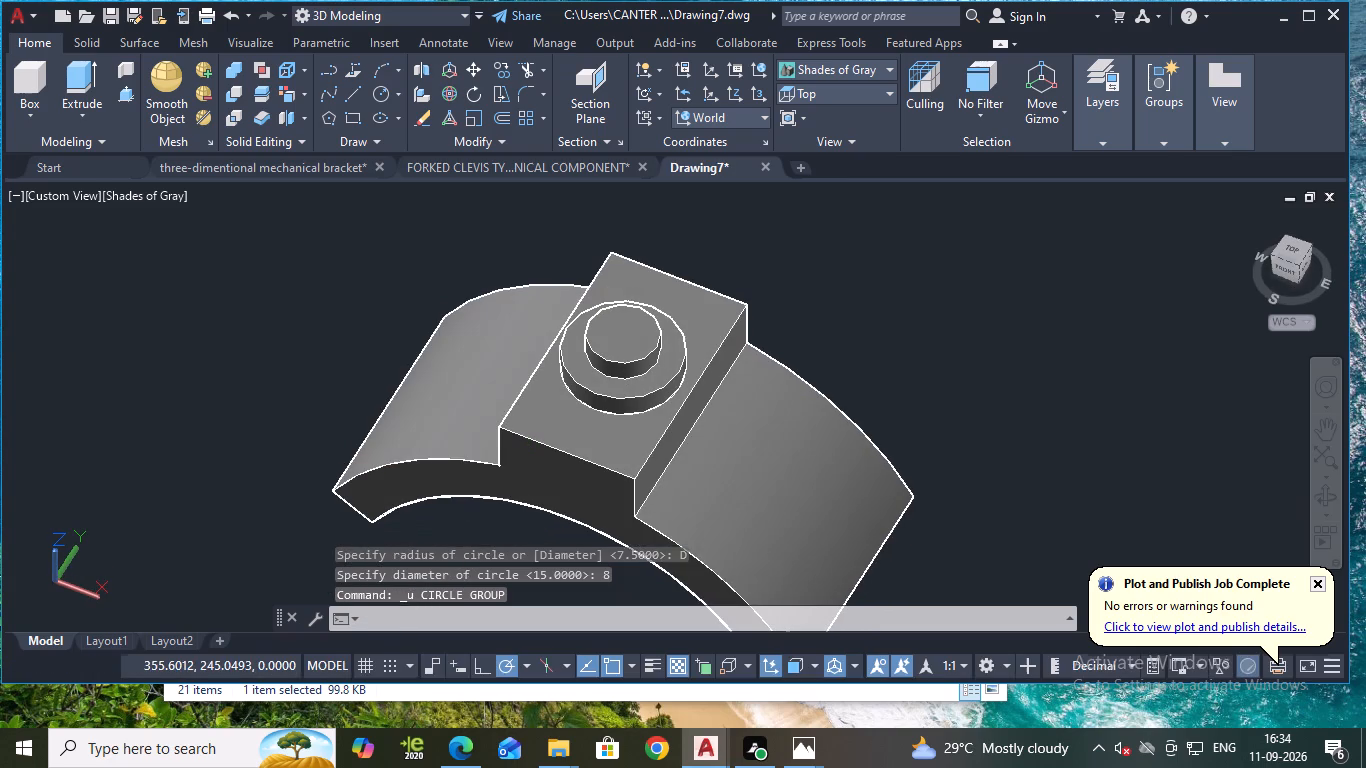
{"action": "left_click", "coordinate": [377, 97]}
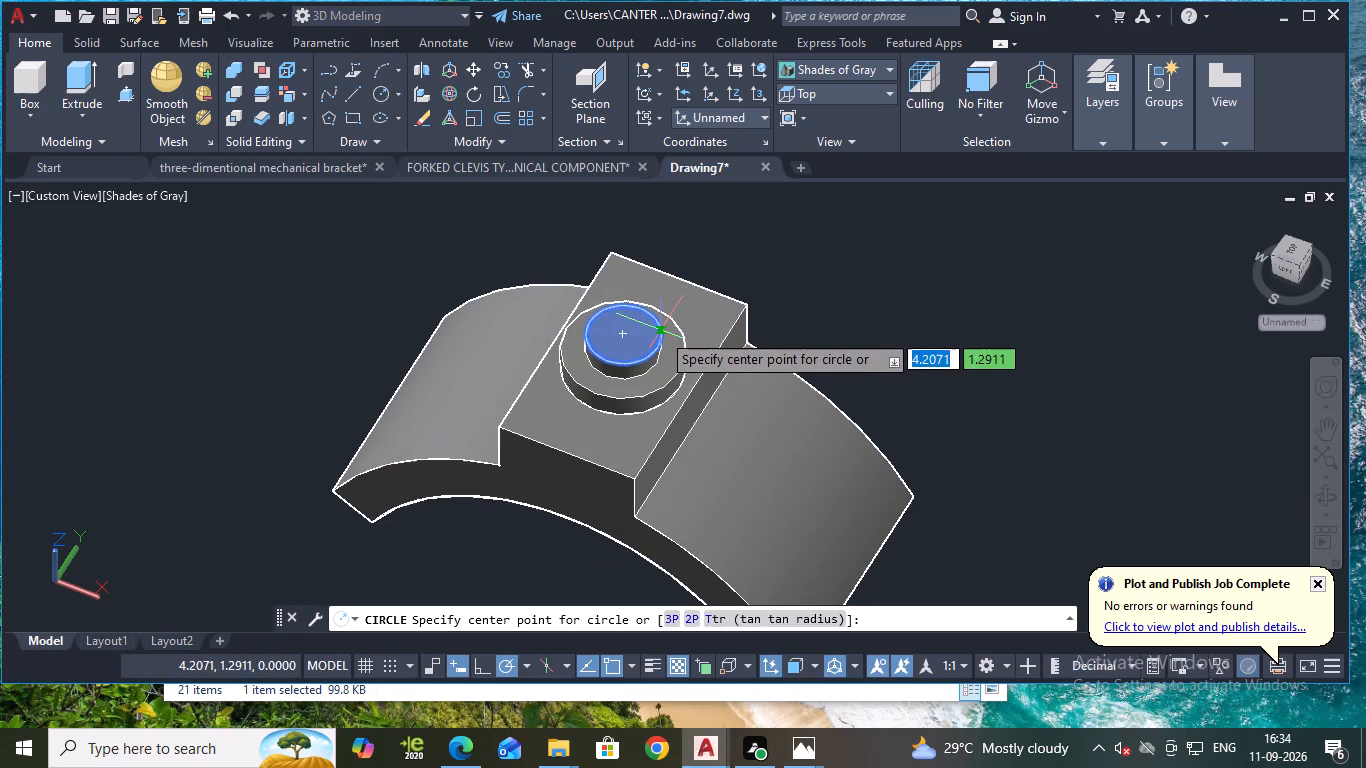
{"action": "left_click", "coordinate": [621, 333]}
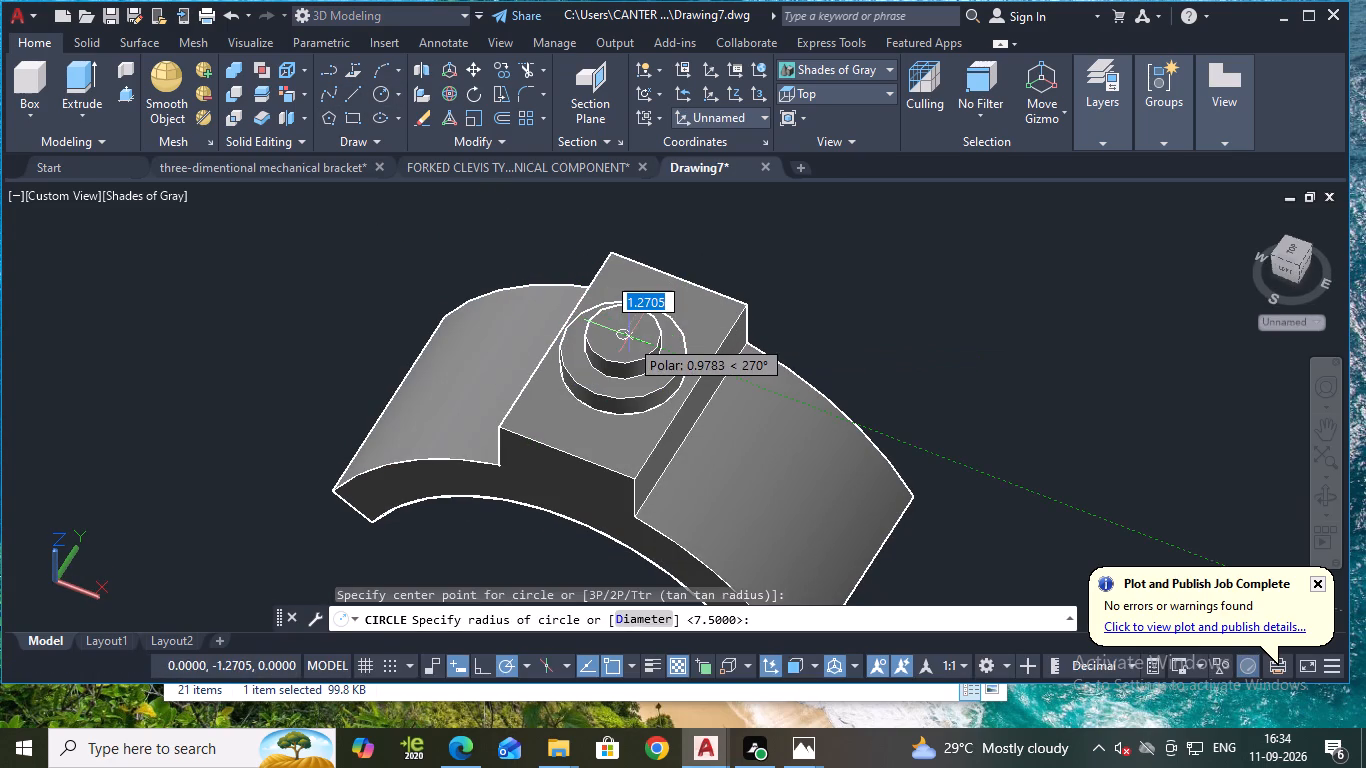
{"action": "key", "text": "d"}
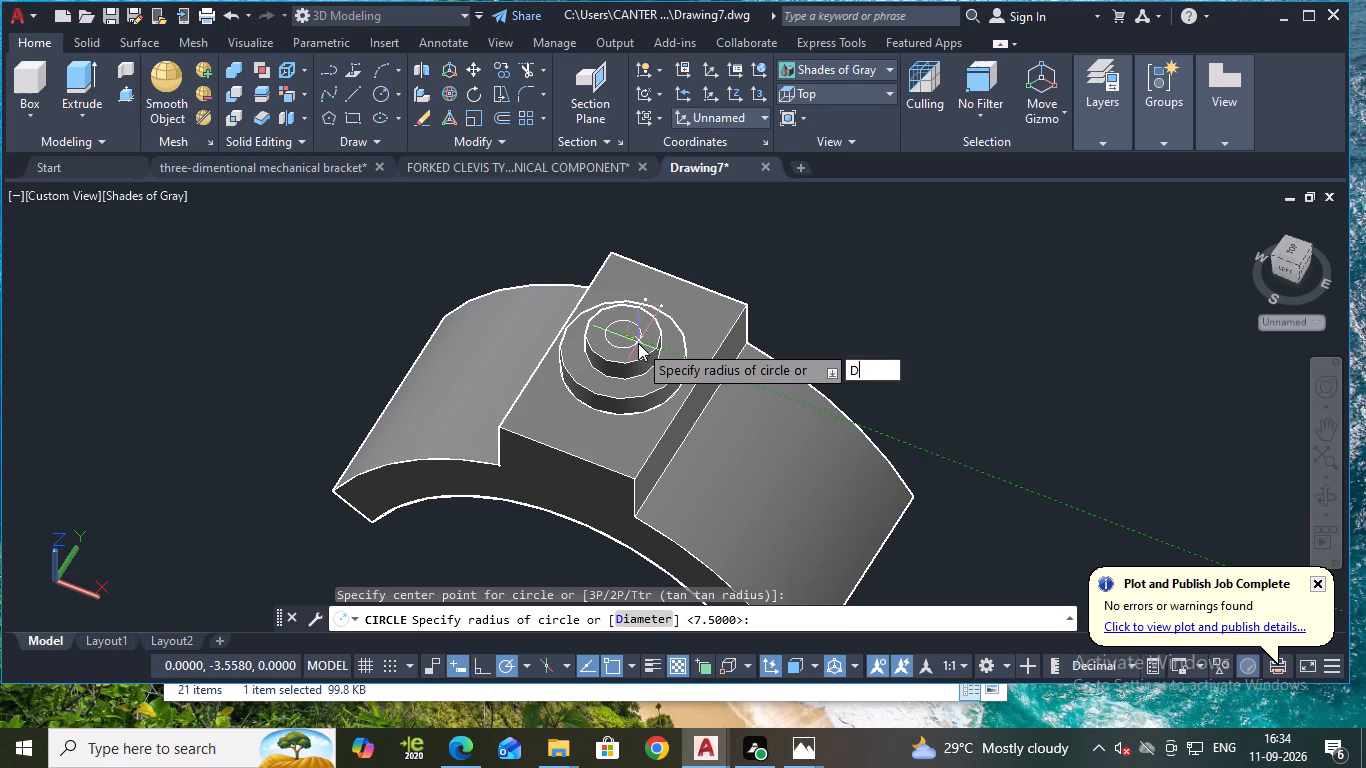
{"action": "key", "text": "Return"}
{"action": "key", "text": "8"}
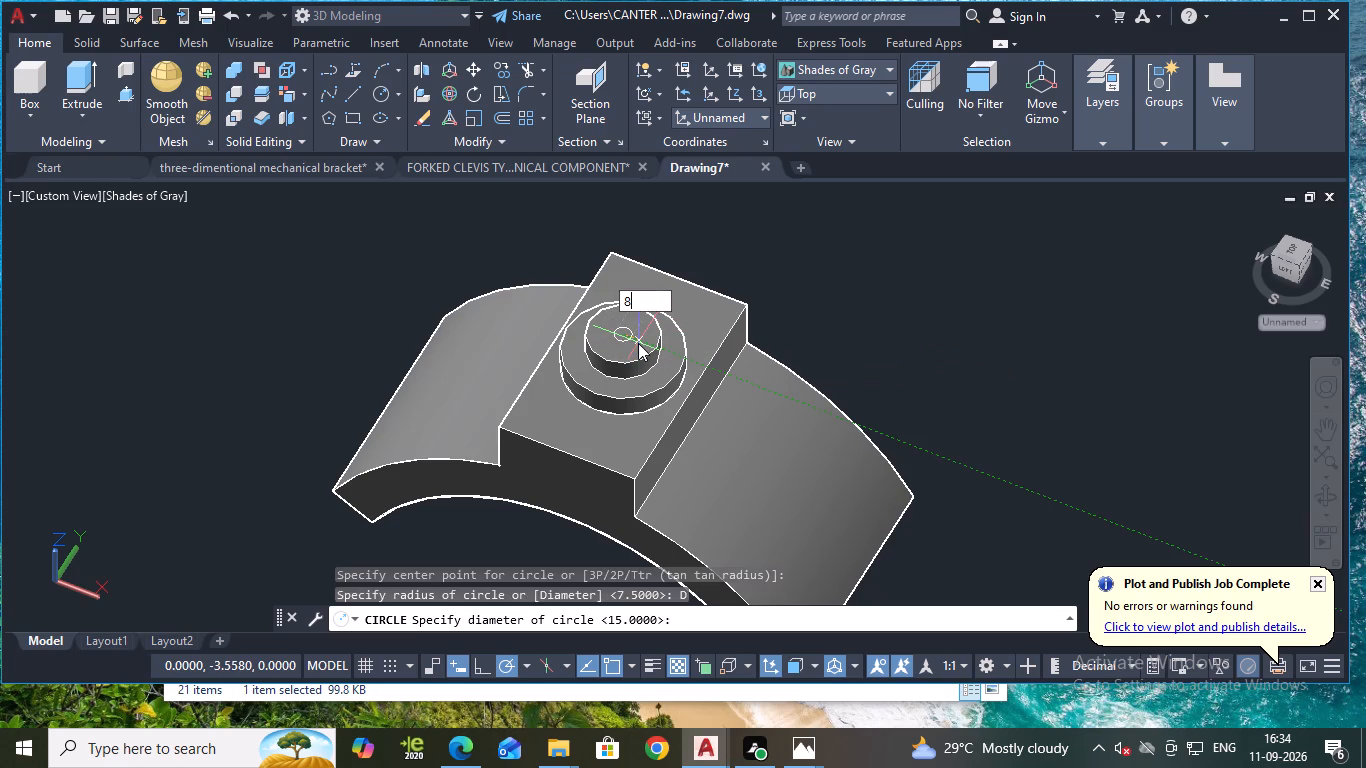
{"action": "key", "text": "Return"}
{"action": "key", "text": "Escape"}
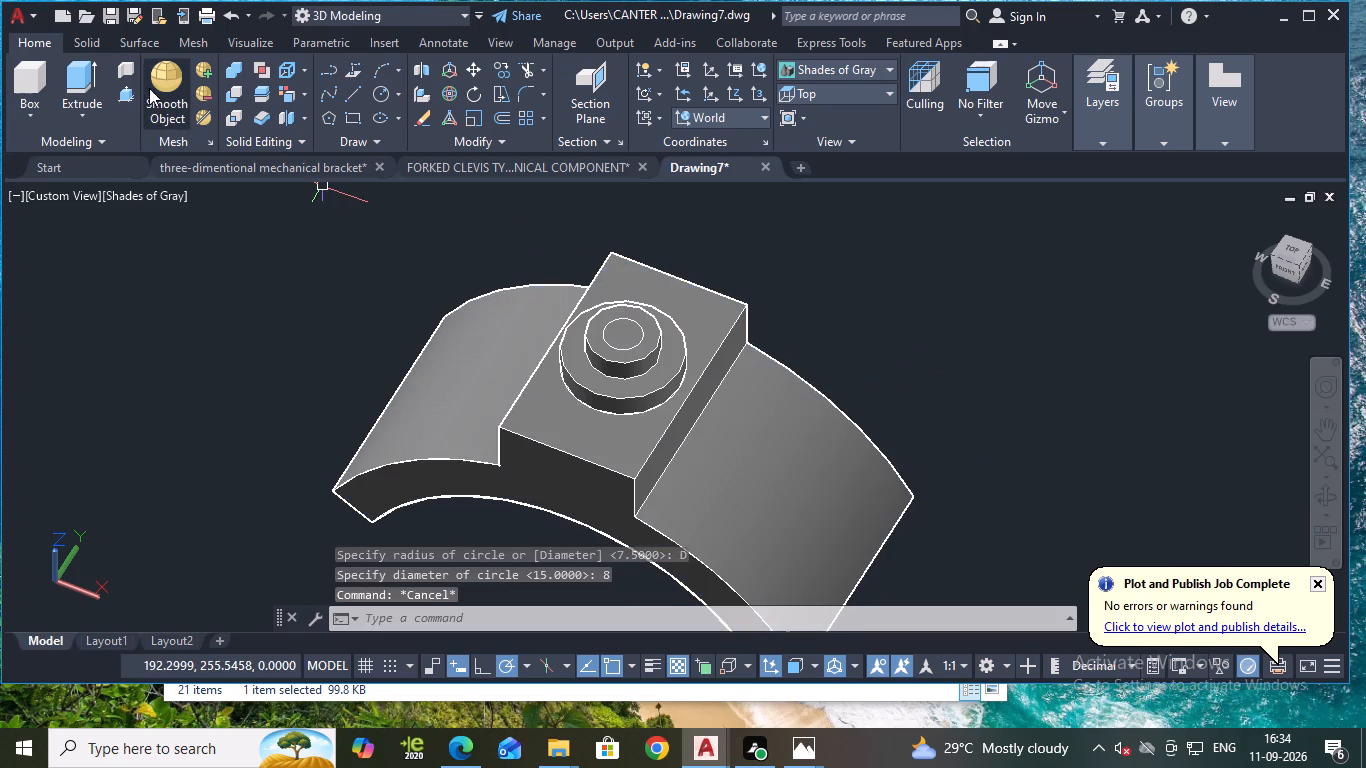
Presspull the 8-diameter circle downward by about 76 units to cut a hole through the boss and block.
{"action": "left_click", "coordinate": [130, 91]}
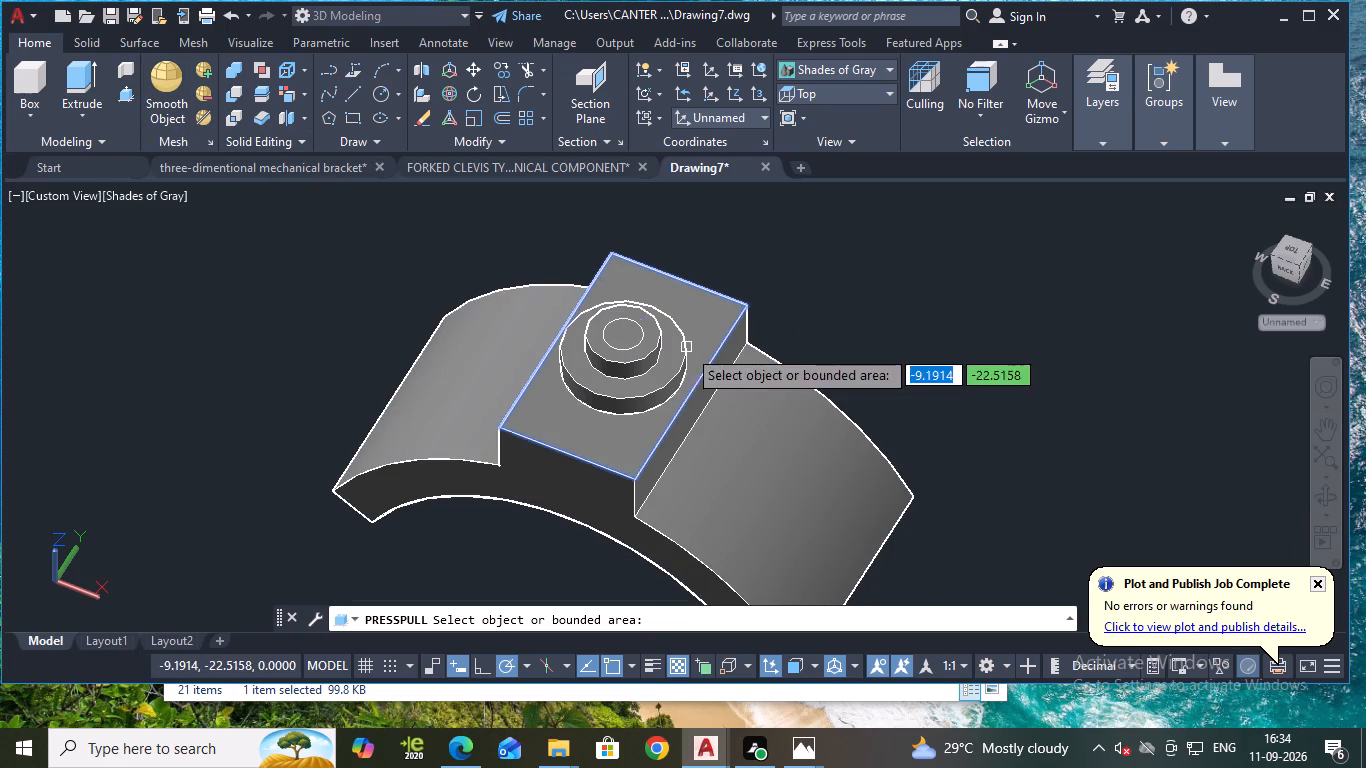
{"action": "left_click", "coordinate": [629, 335]}
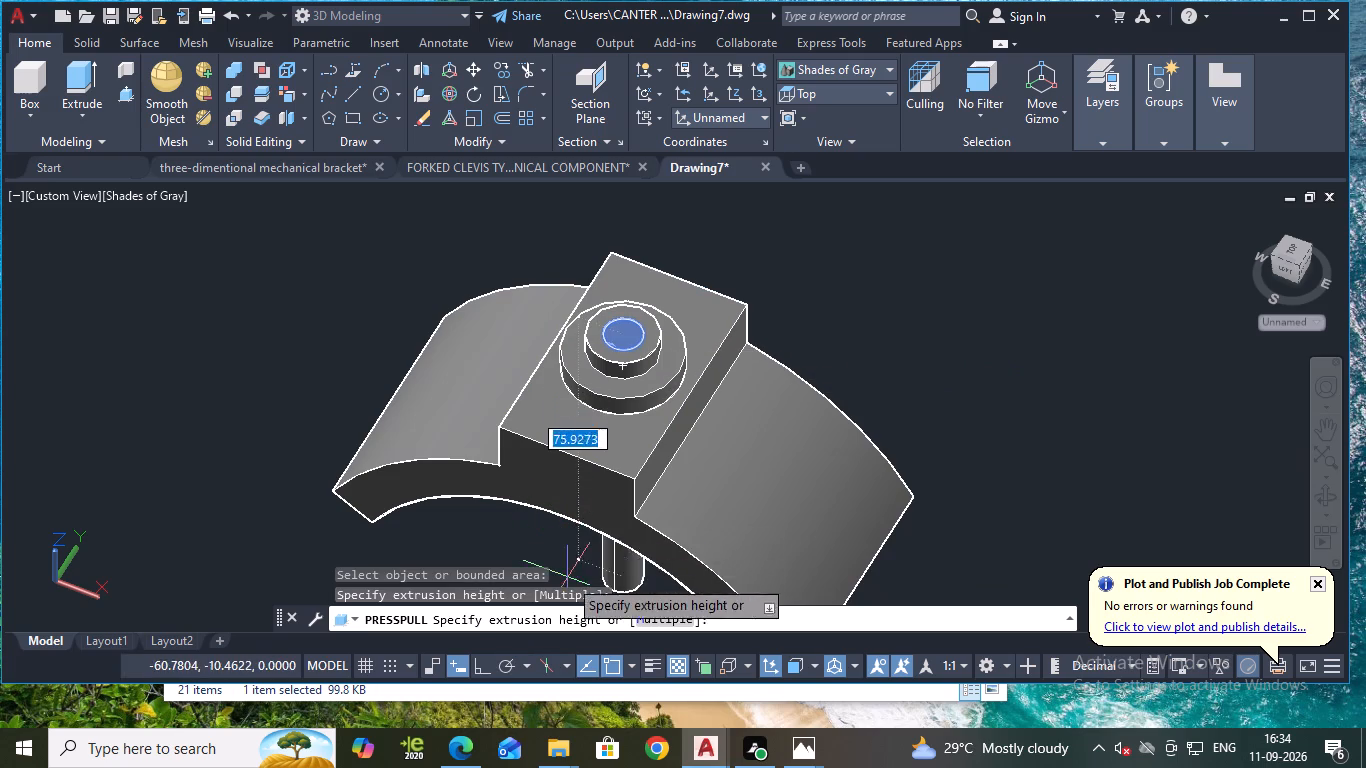
{"action": "left_click", "coordinate": [568, 578]}
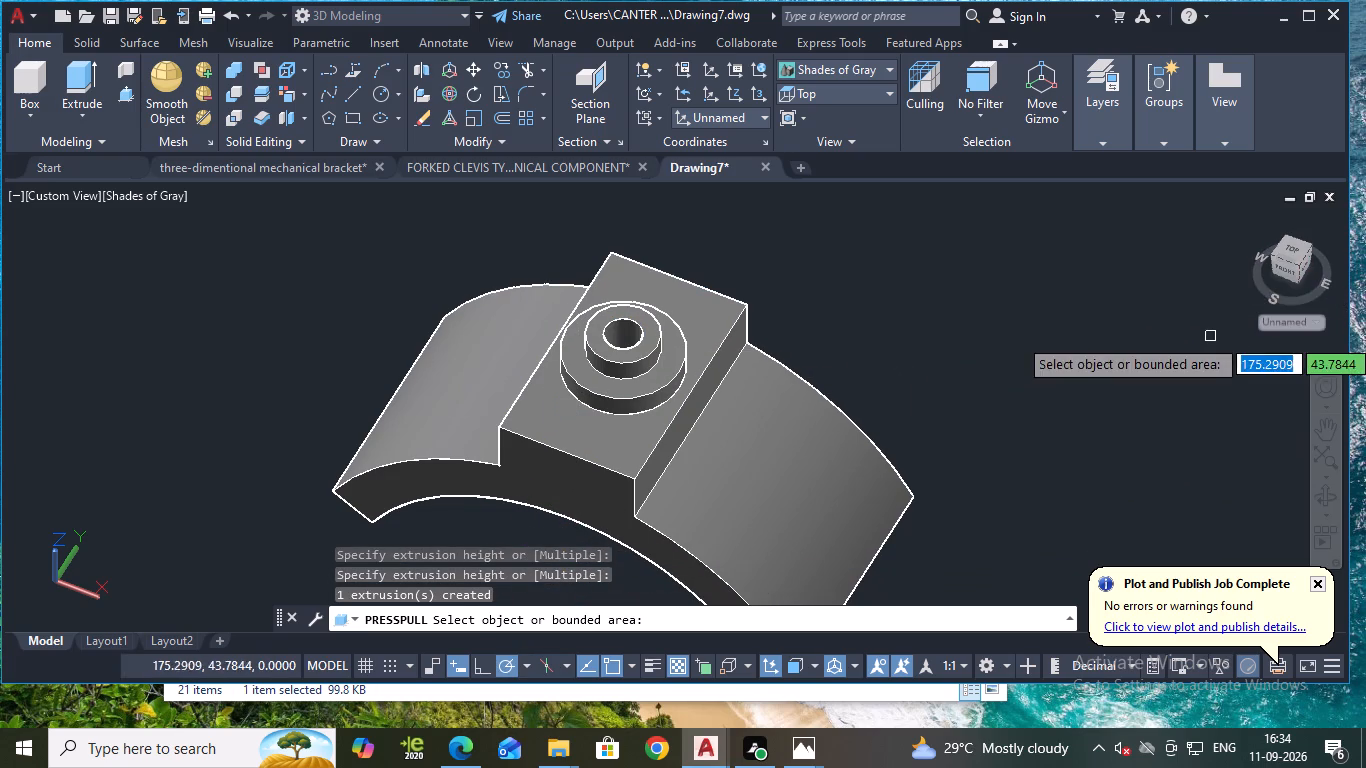
Examine the stepped boss and its central hole from several angles and up close.
{"action": "middle_click_drag", "start_coordinate": [1187, 374], "coordinate": [1161, 320], "text": "shift"}
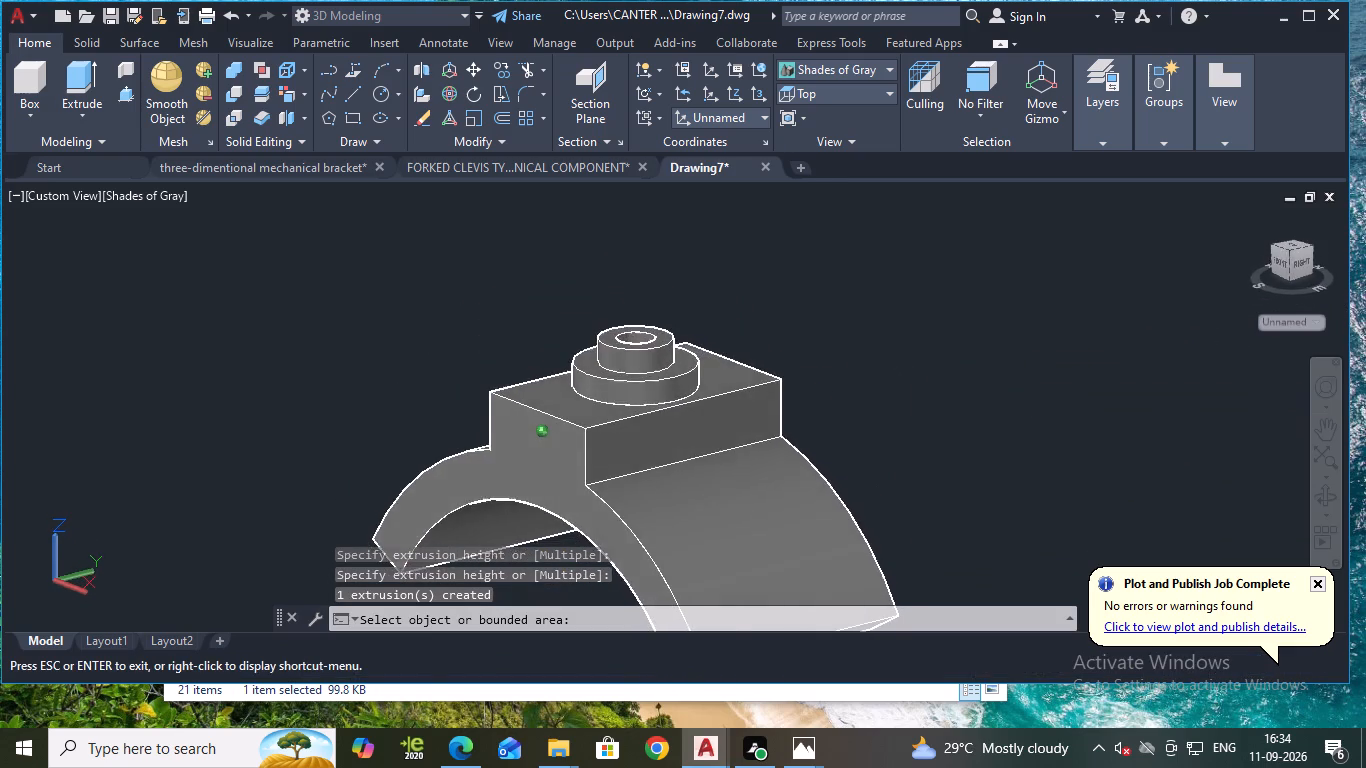
{"action": "middle_click_drag", "start_coordinate": [1161, 320], "coordinate": [1195, 335], "text": "shift"}
{"action": "middle_click_drag", "start_coordinate": [1093, 395], "coordinate": [1076, 322]}
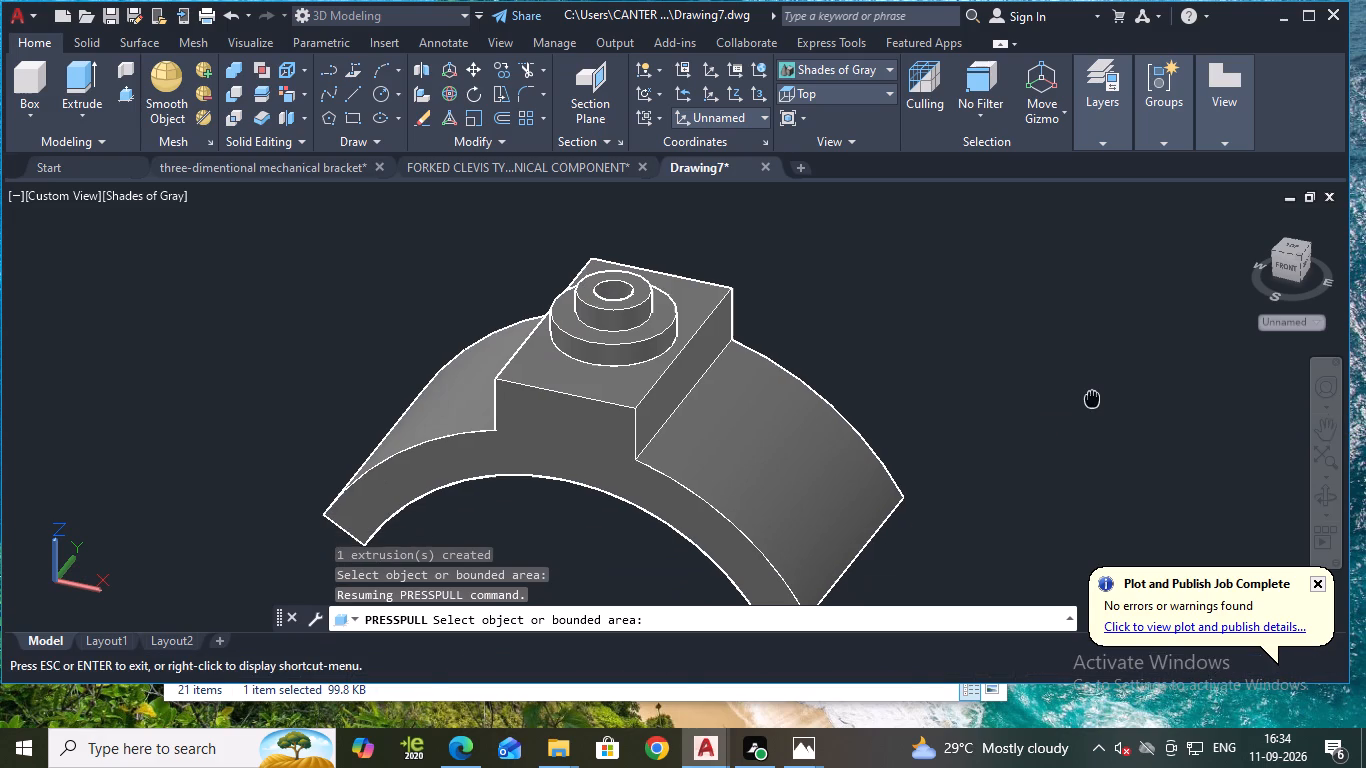
{"action": "middle_click_drag", "start_coordinate": [1047, 389], "coordinate": [1071, 361], "text": "shift"}
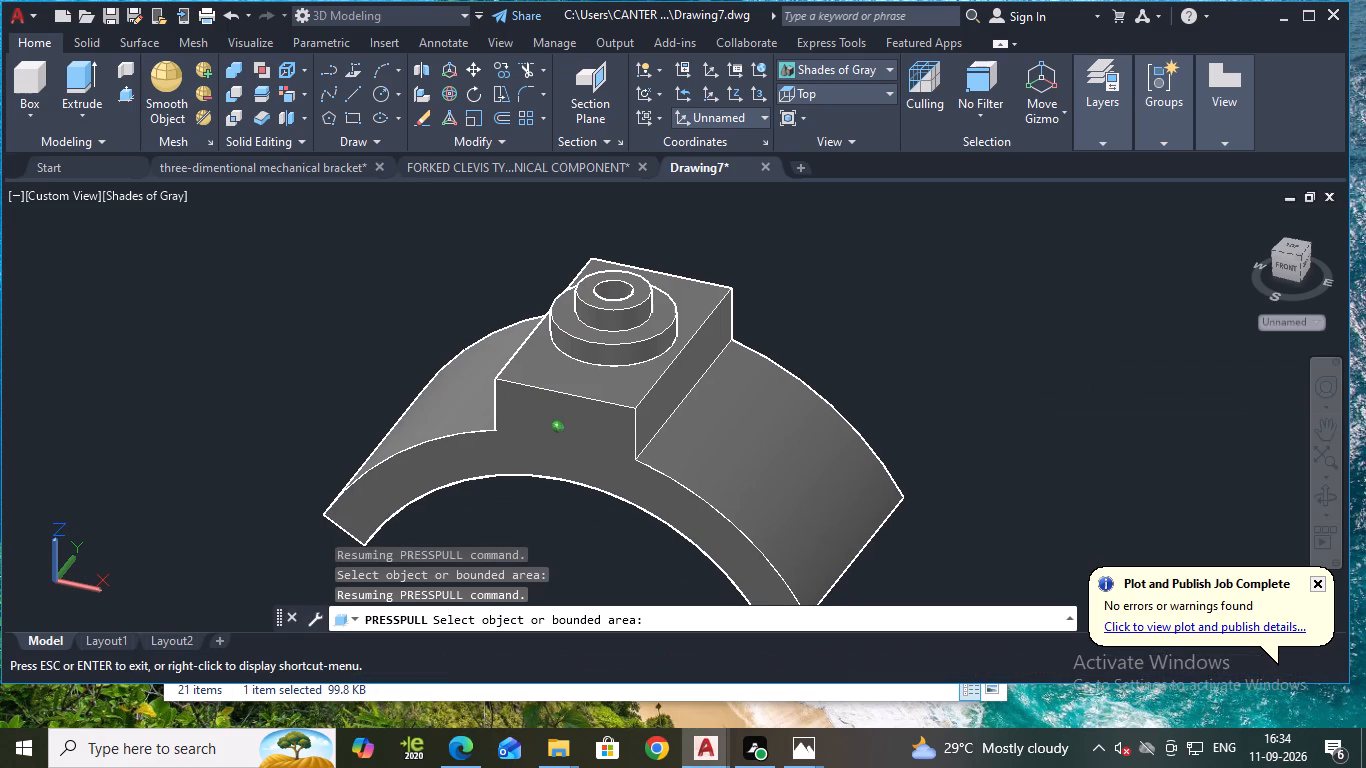
{"action": "middle_click_drag", "start_coordinate": [1071, 361], "coordinate": [1065, 370], "text": "shift"}
{"action": "scroll", "coordinate": [1069, 331], "scroll_direction": "down", "scroll_amount": 1, "text": "shift"}
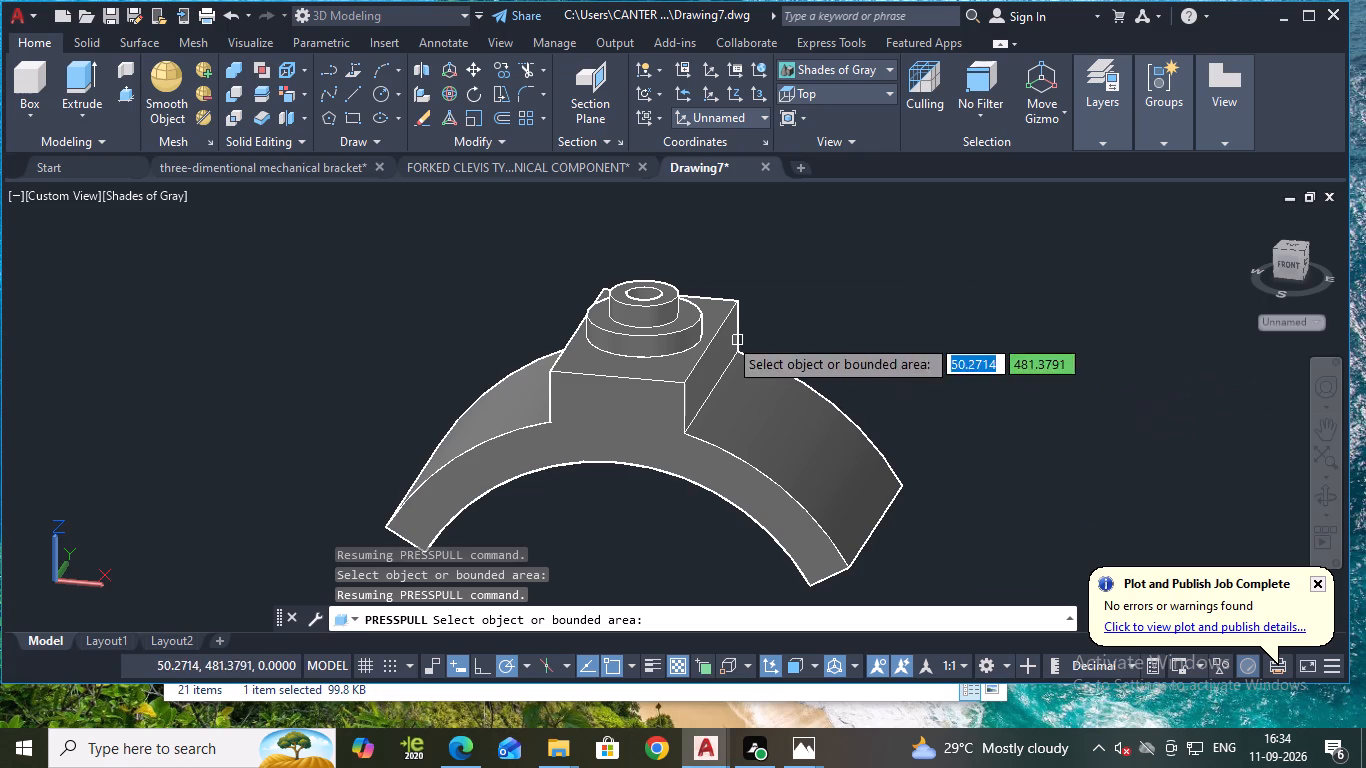
{"action": "scroll", "coordinate": [759, 311], "scroll_direction": "up", "scroll_amount": 1}
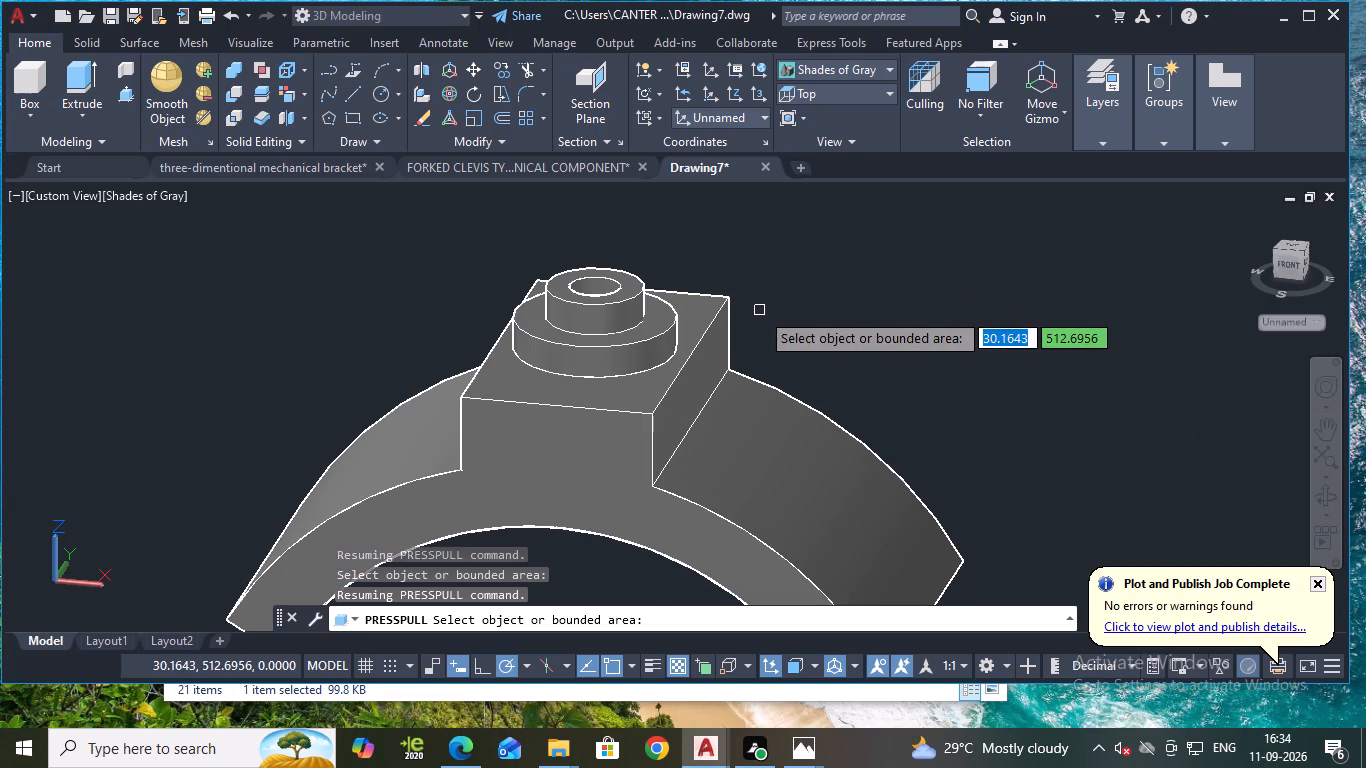
{"action": "scroll", "coordinate": [838, 382], "scroll_direction": "up", "scroll_amount": 1}
{"action": "middle_click_drag", "start_coordinate": [843, 361], "coordinate": [918, 394]}
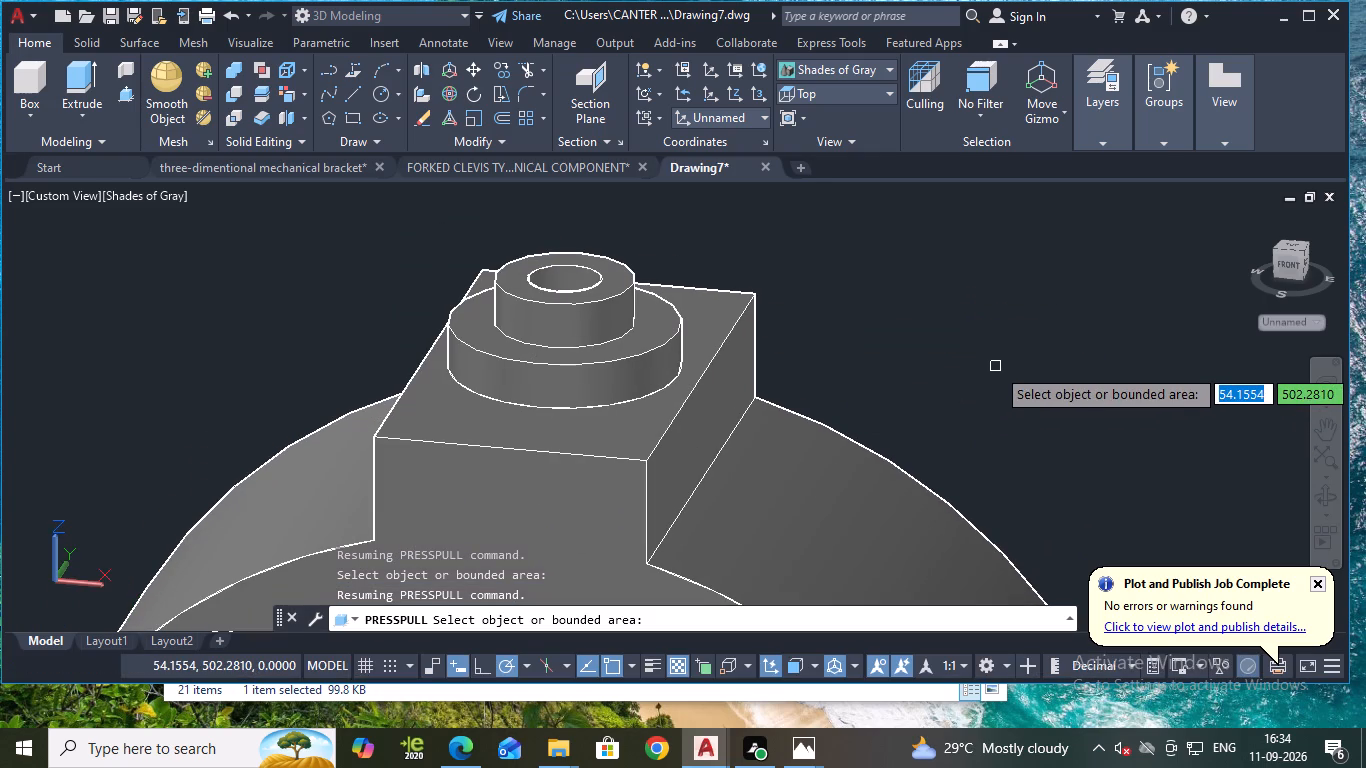
{"action": "key", "text": "Escape"}
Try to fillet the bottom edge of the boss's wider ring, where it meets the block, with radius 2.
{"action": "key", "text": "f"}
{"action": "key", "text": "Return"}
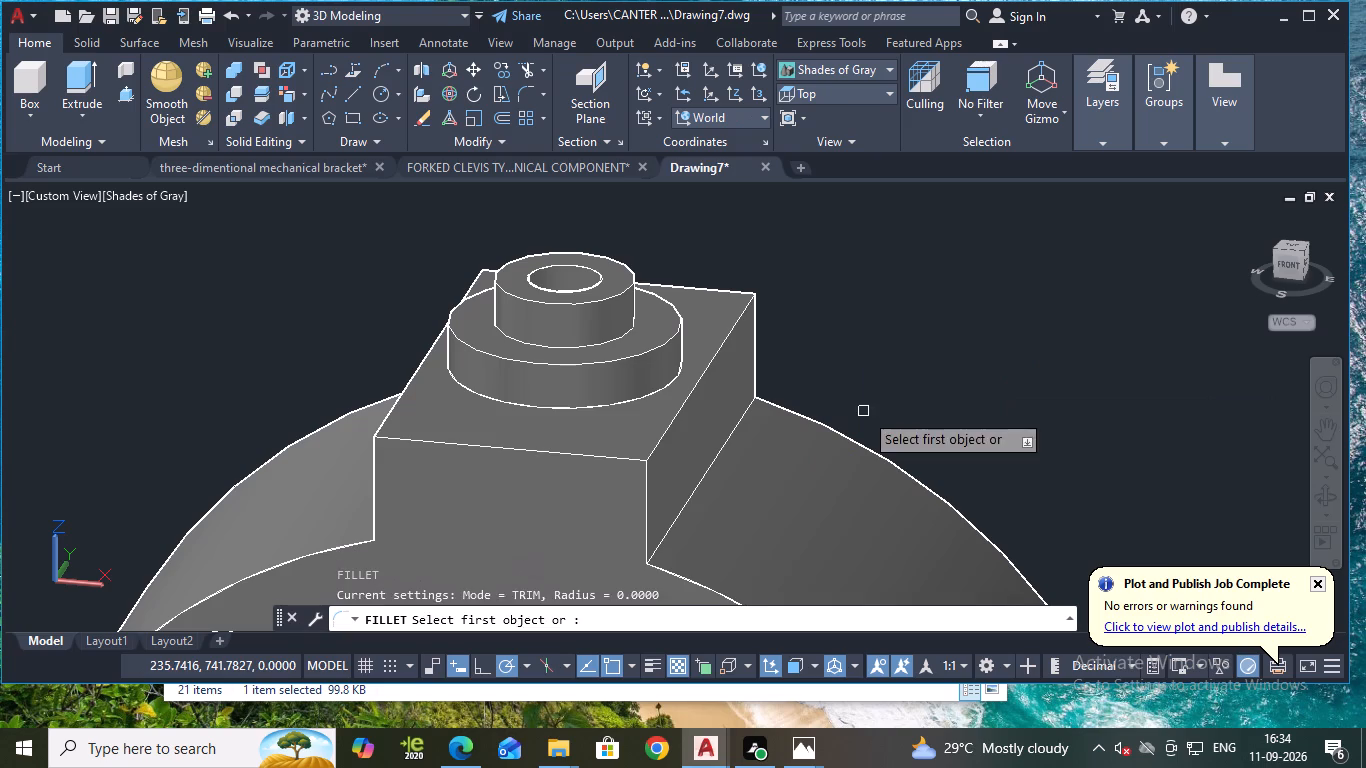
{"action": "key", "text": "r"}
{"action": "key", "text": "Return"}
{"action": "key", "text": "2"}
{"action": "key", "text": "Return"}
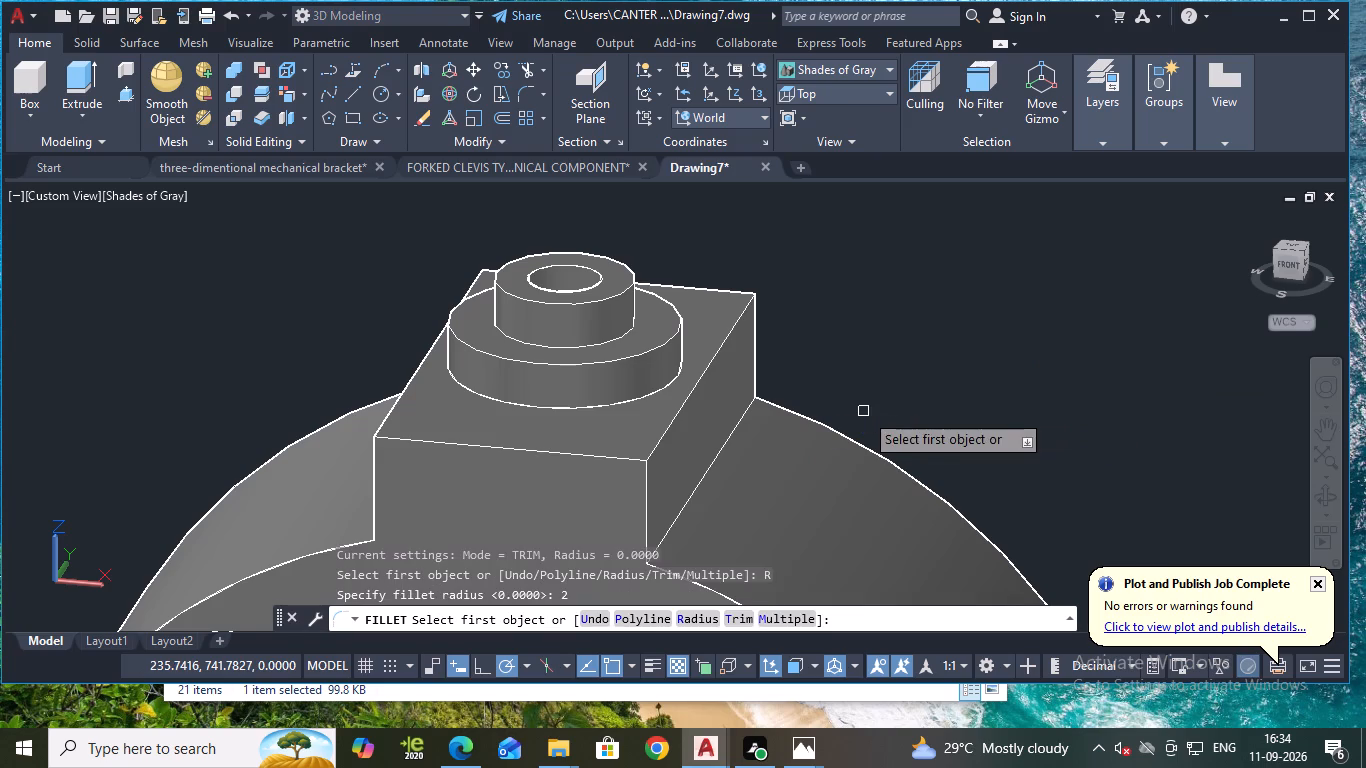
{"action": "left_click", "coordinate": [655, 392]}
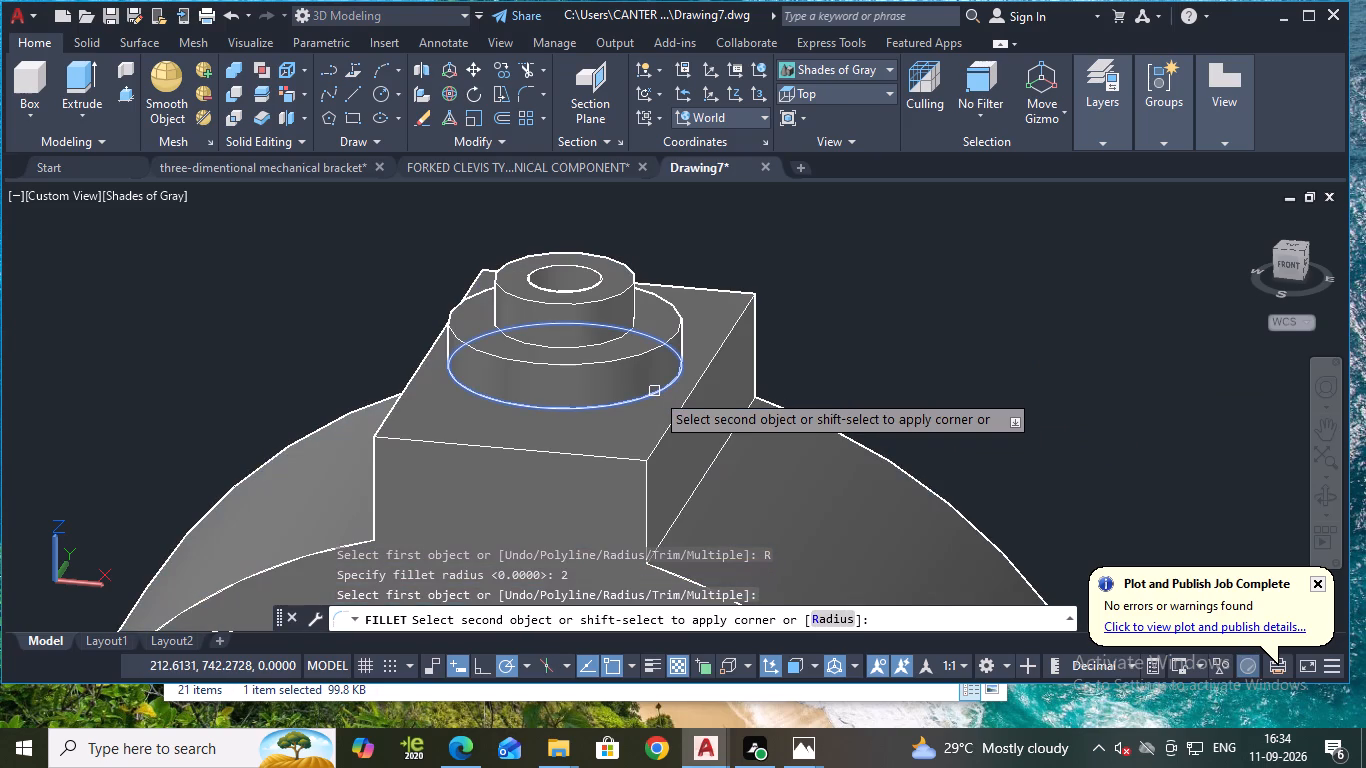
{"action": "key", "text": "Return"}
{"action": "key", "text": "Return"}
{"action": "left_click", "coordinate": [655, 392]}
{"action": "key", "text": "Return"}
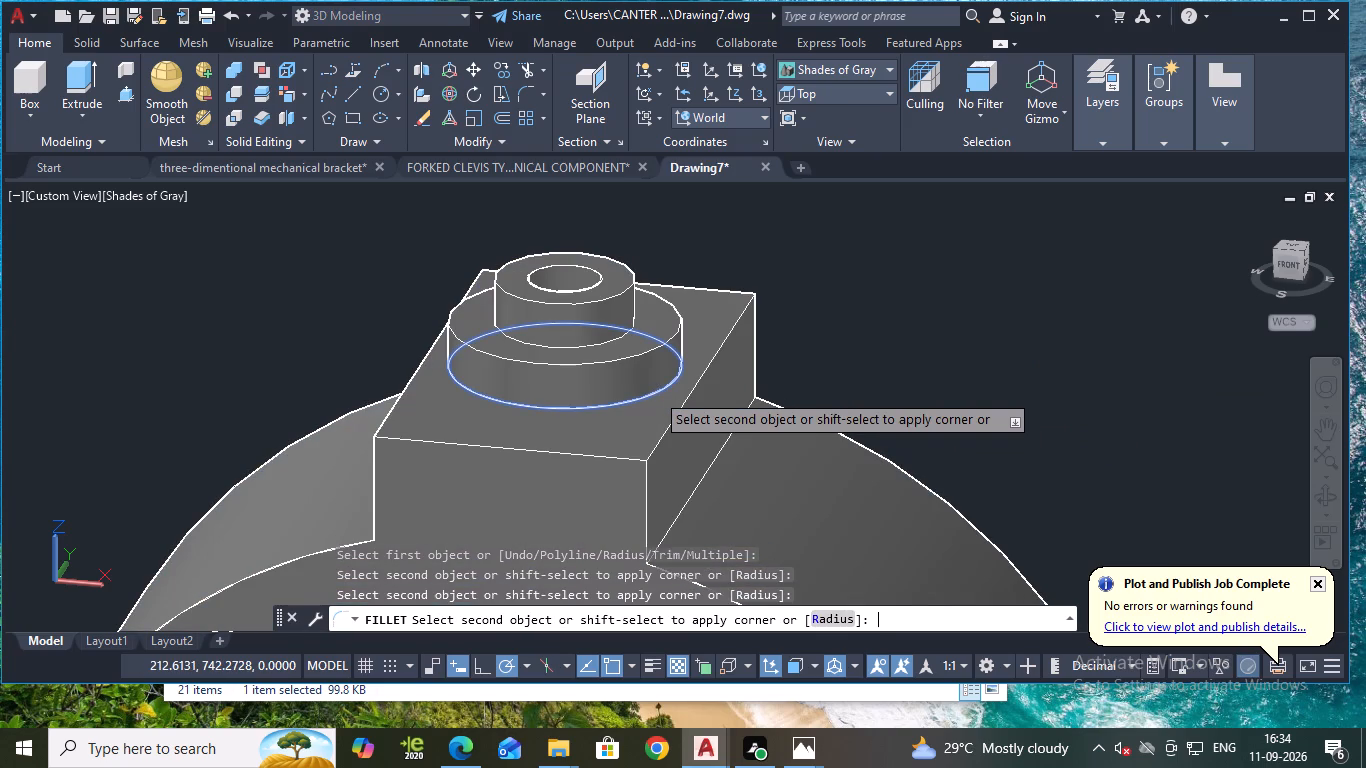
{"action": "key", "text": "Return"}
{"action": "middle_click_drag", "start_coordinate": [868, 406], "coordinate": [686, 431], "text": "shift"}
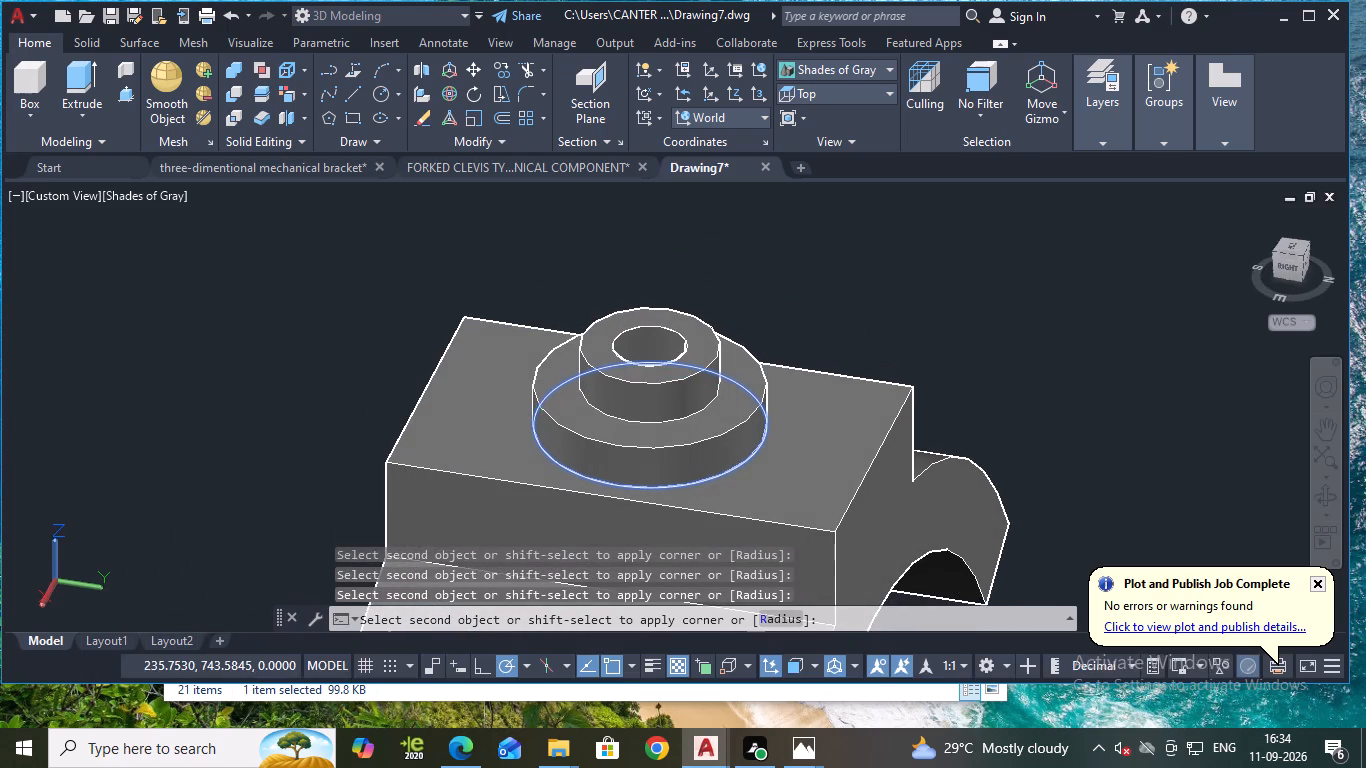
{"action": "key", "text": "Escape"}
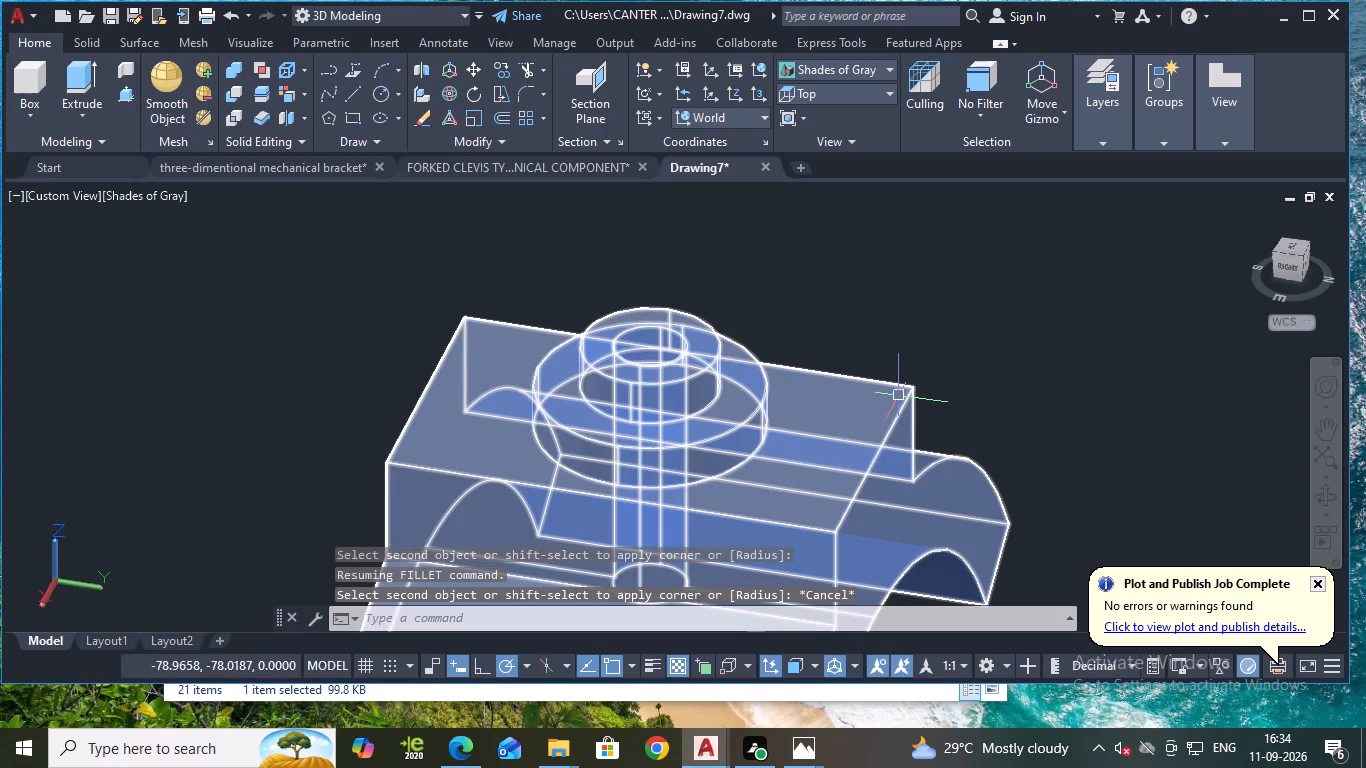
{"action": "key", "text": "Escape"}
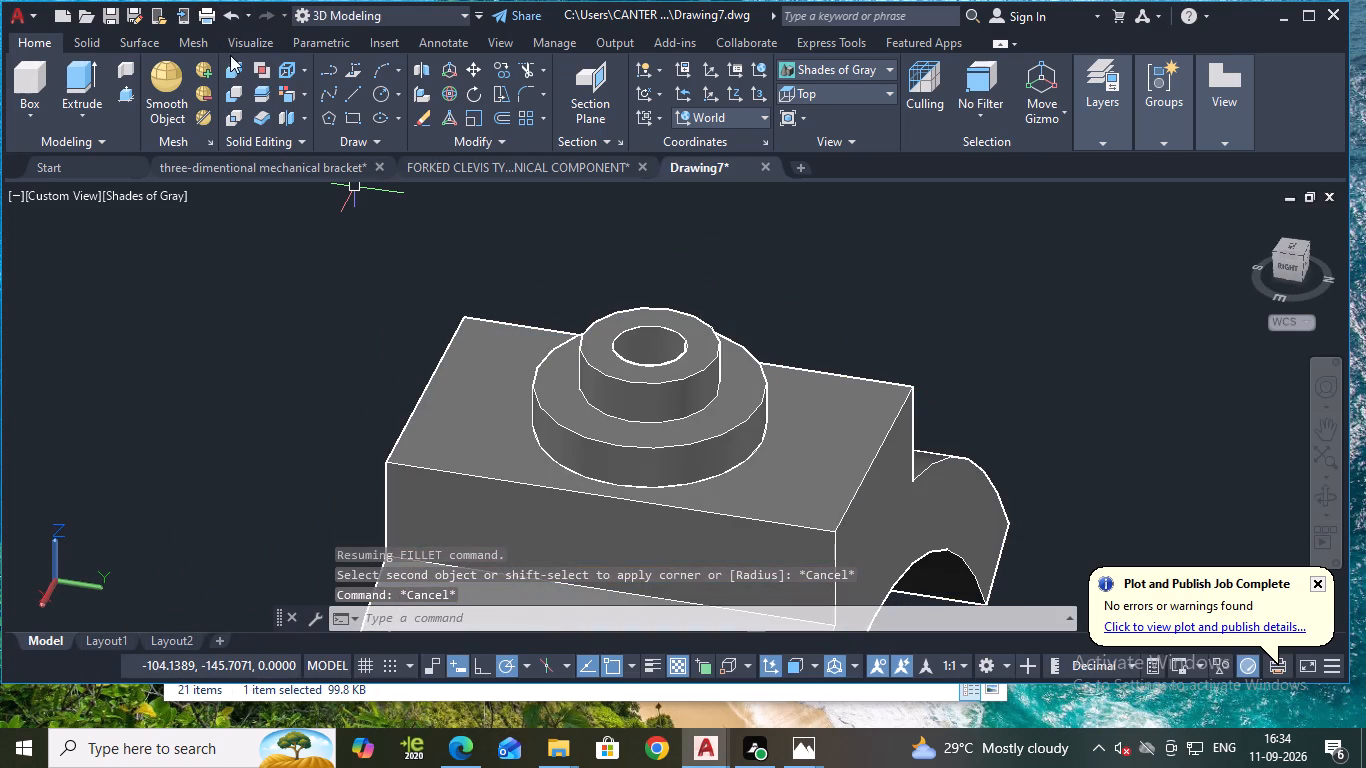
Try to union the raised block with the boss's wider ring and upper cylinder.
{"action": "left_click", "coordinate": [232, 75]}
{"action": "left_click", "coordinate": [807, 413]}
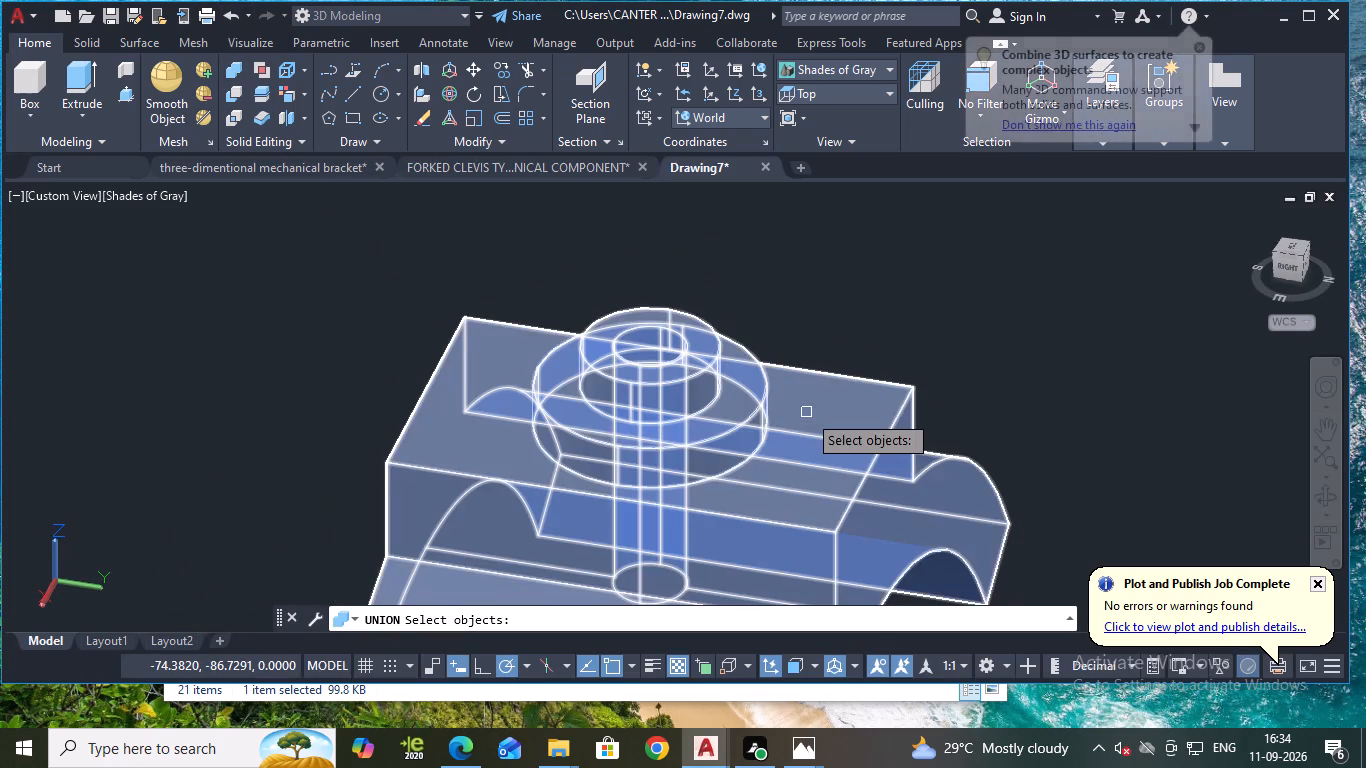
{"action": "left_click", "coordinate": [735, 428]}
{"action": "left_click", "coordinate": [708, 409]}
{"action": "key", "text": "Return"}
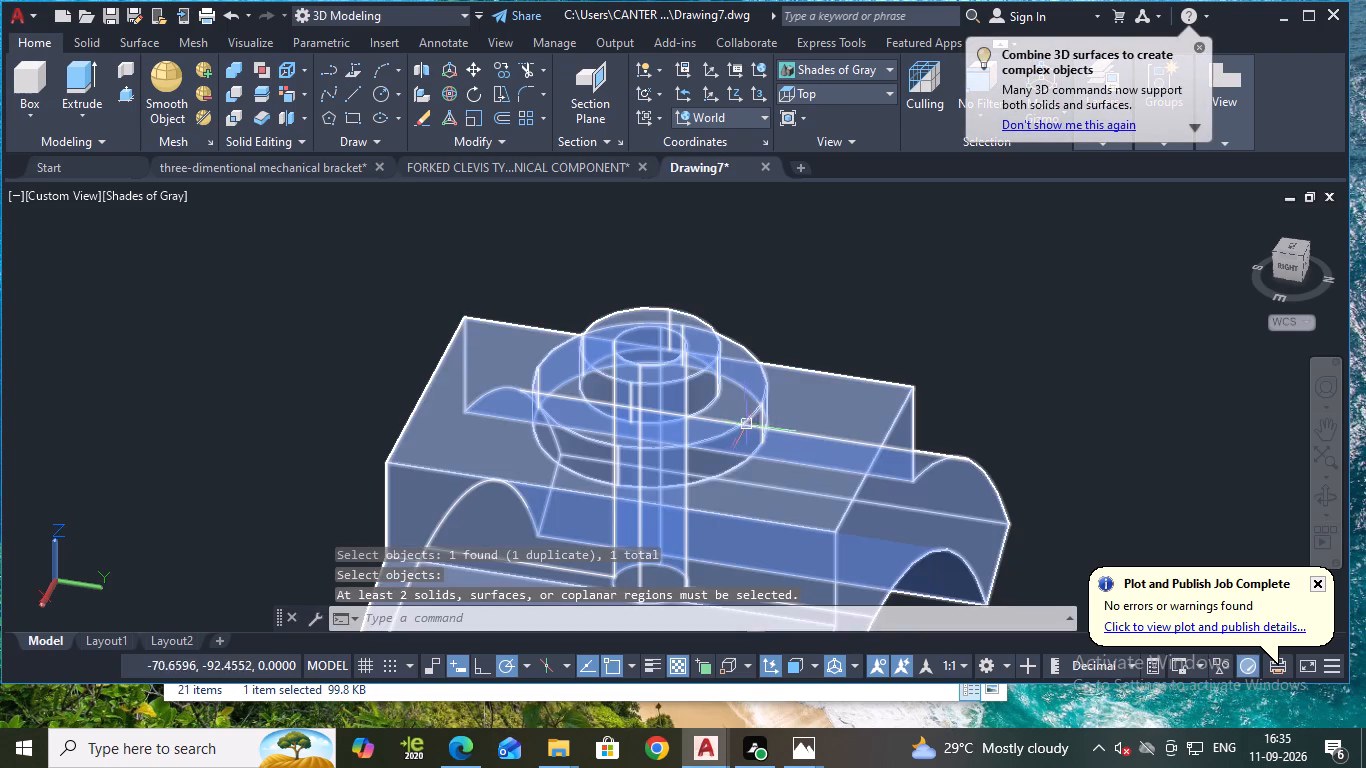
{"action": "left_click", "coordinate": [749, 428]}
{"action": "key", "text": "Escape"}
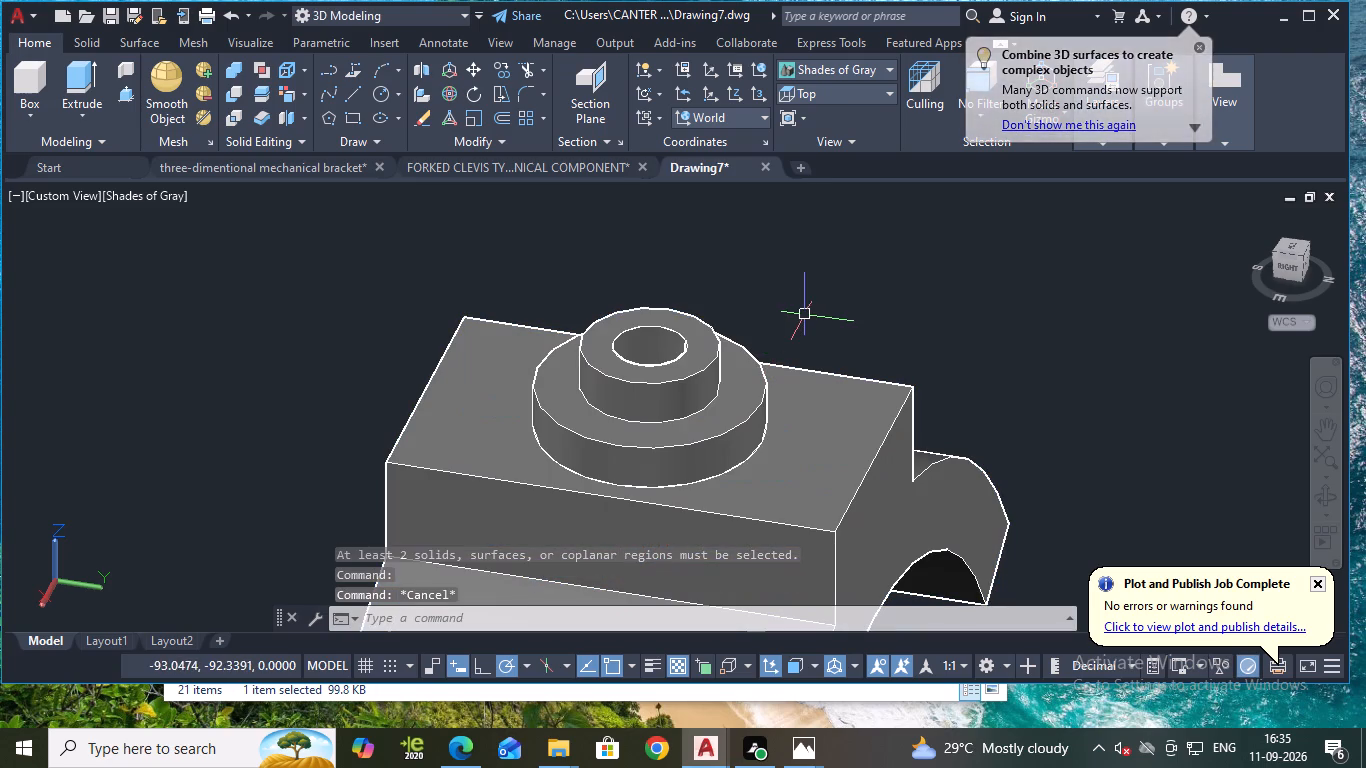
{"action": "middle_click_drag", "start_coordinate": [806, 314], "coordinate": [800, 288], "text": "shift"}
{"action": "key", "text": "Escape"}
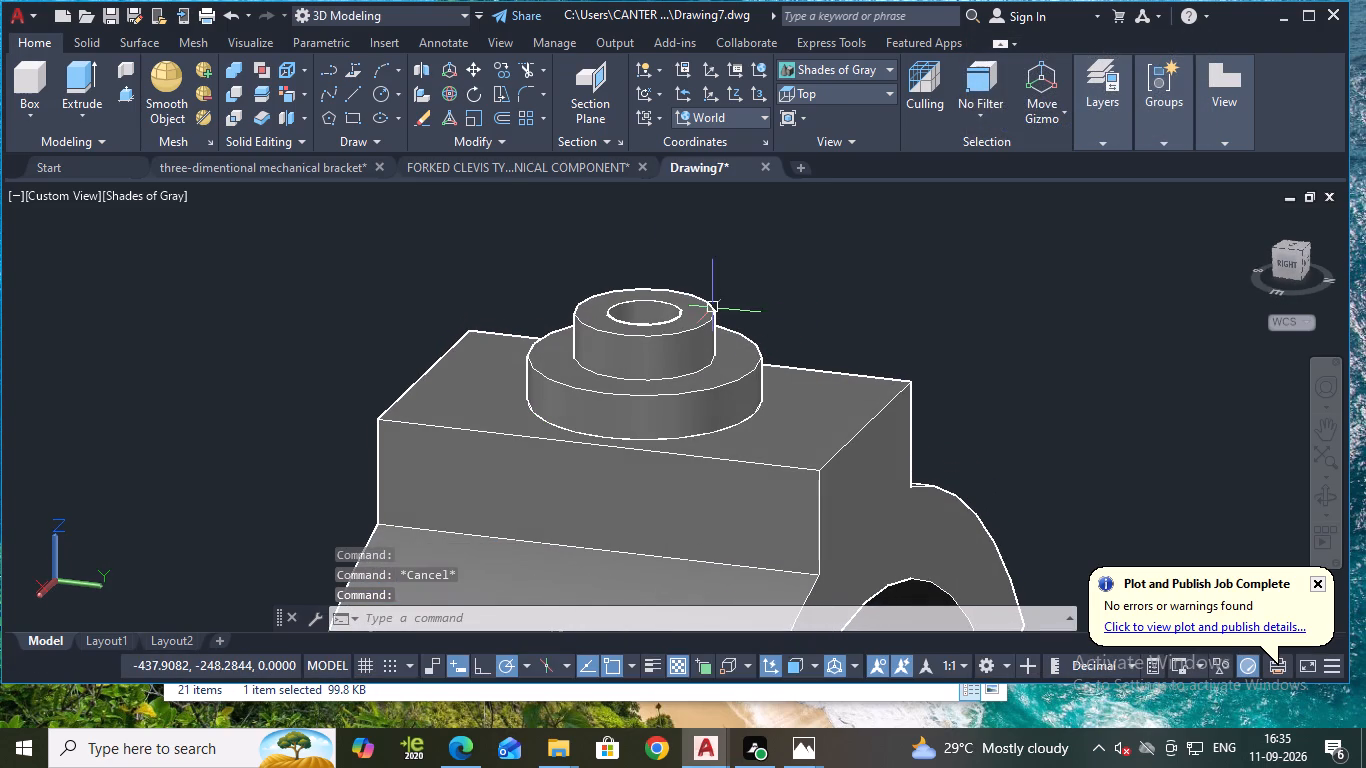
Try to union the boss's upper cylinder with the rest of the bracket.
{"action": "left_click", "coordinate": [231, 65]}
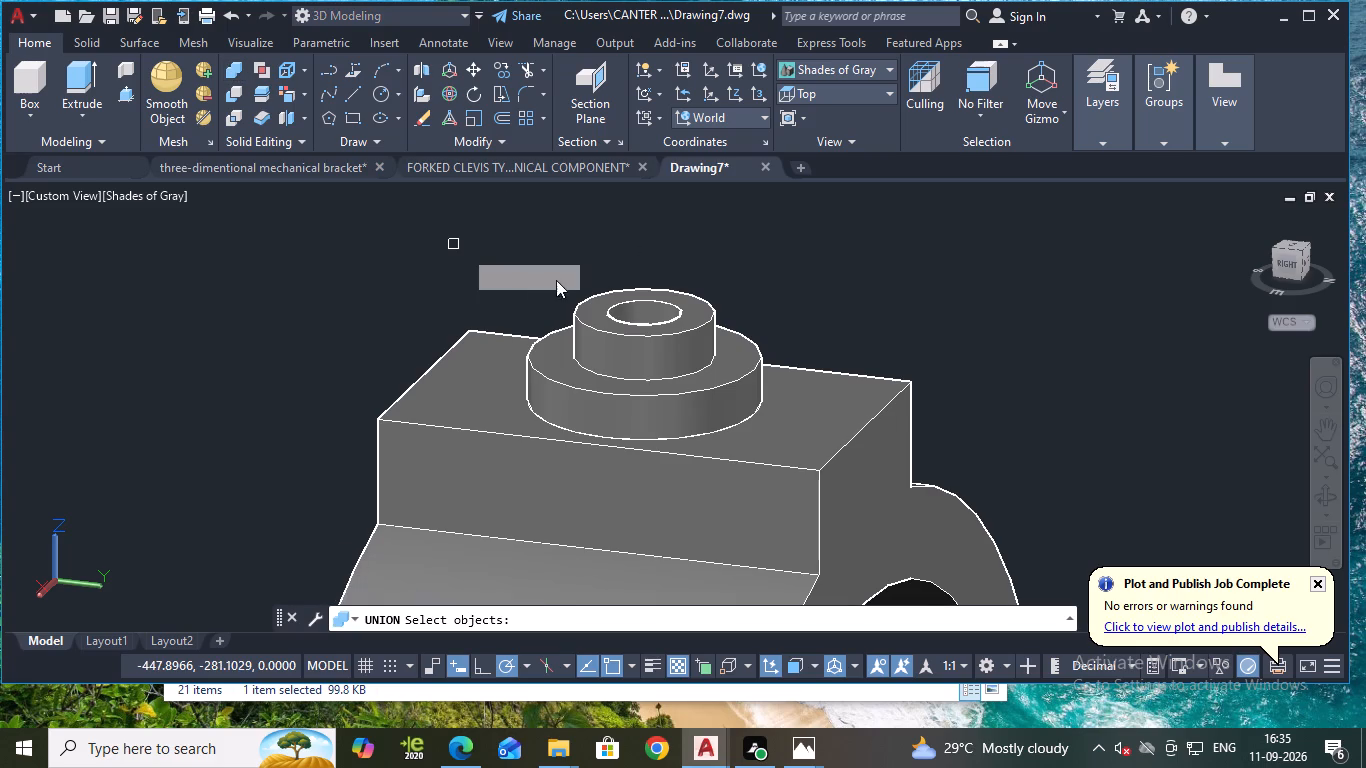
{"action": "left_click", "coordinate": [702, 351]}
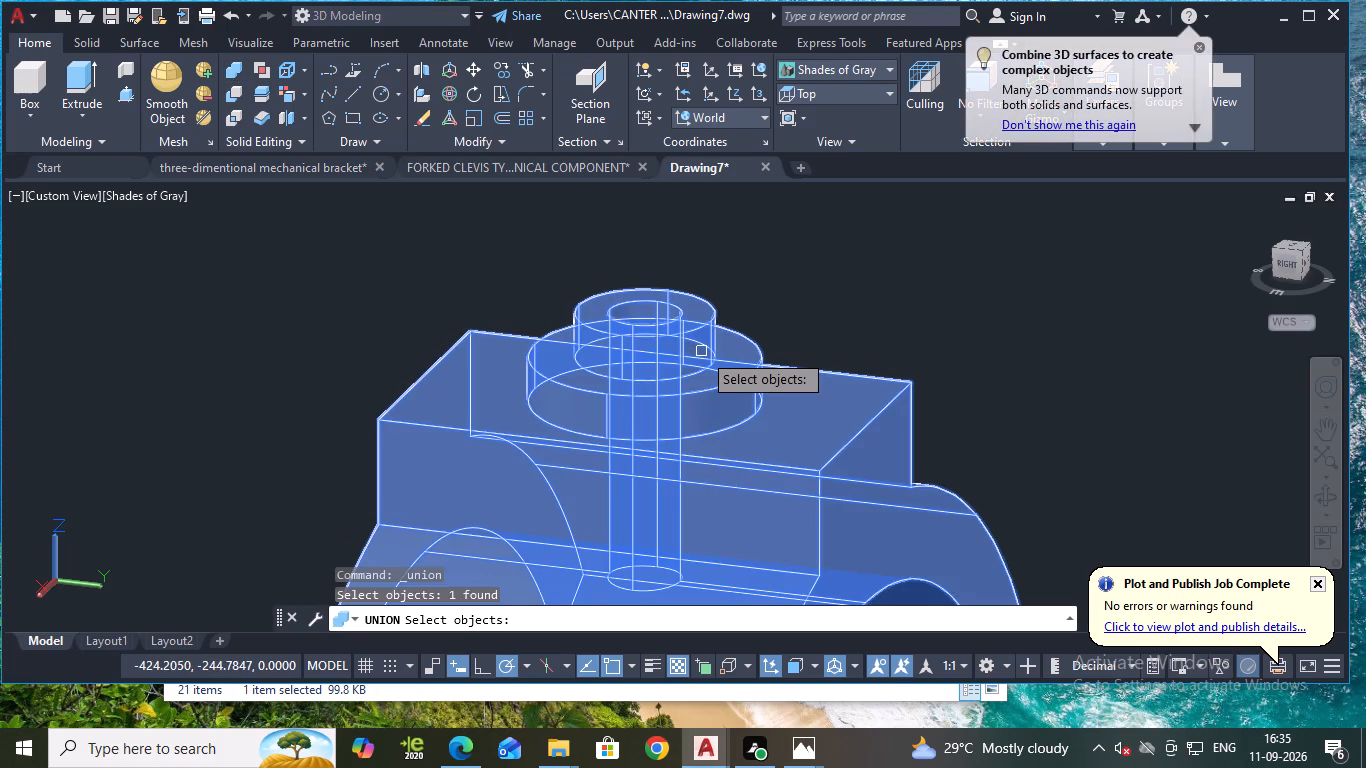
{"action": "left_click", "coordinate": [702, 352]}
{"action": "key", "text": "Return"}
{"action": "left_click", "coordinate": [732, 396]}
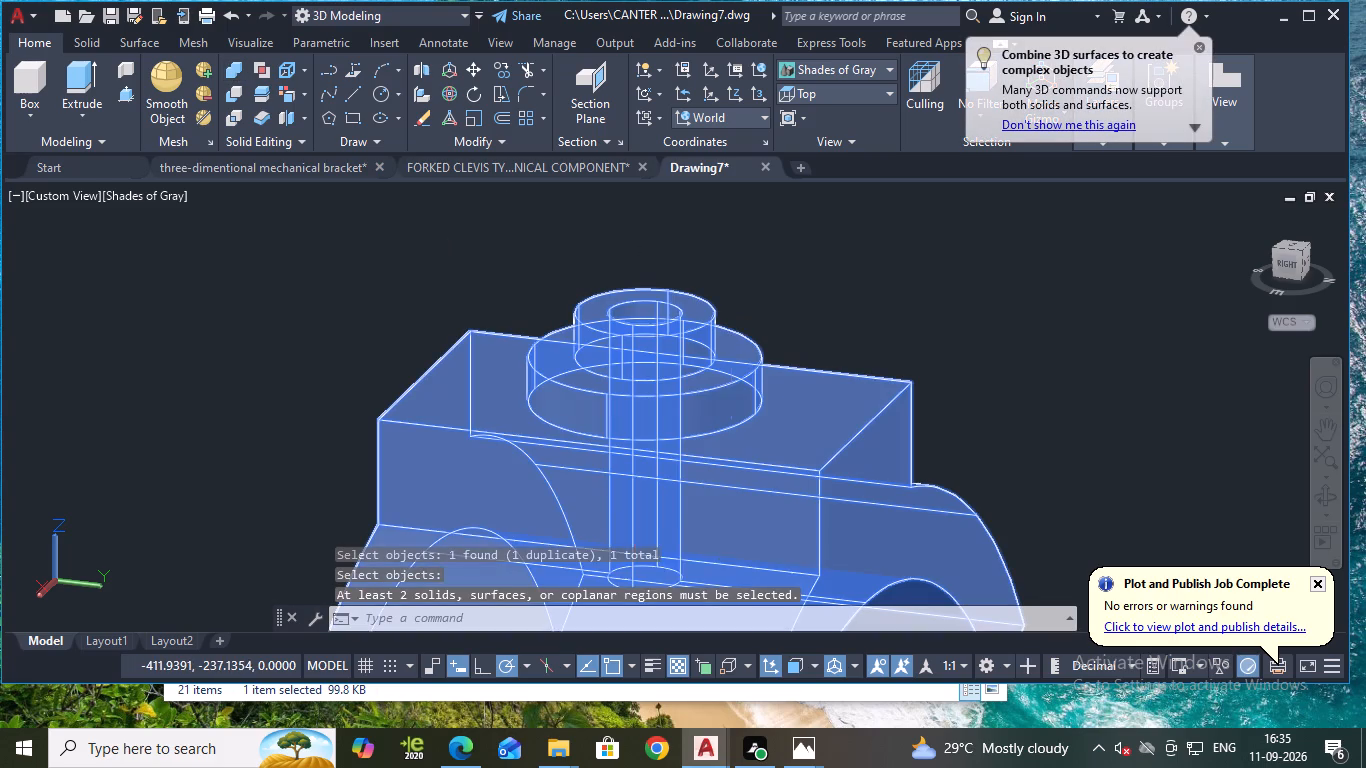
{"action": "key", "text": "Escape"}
Fillet the bottom edge of the boss's wider ring, where it meets the raised block, with radius 2.
{"action": "key", "text": "f"}
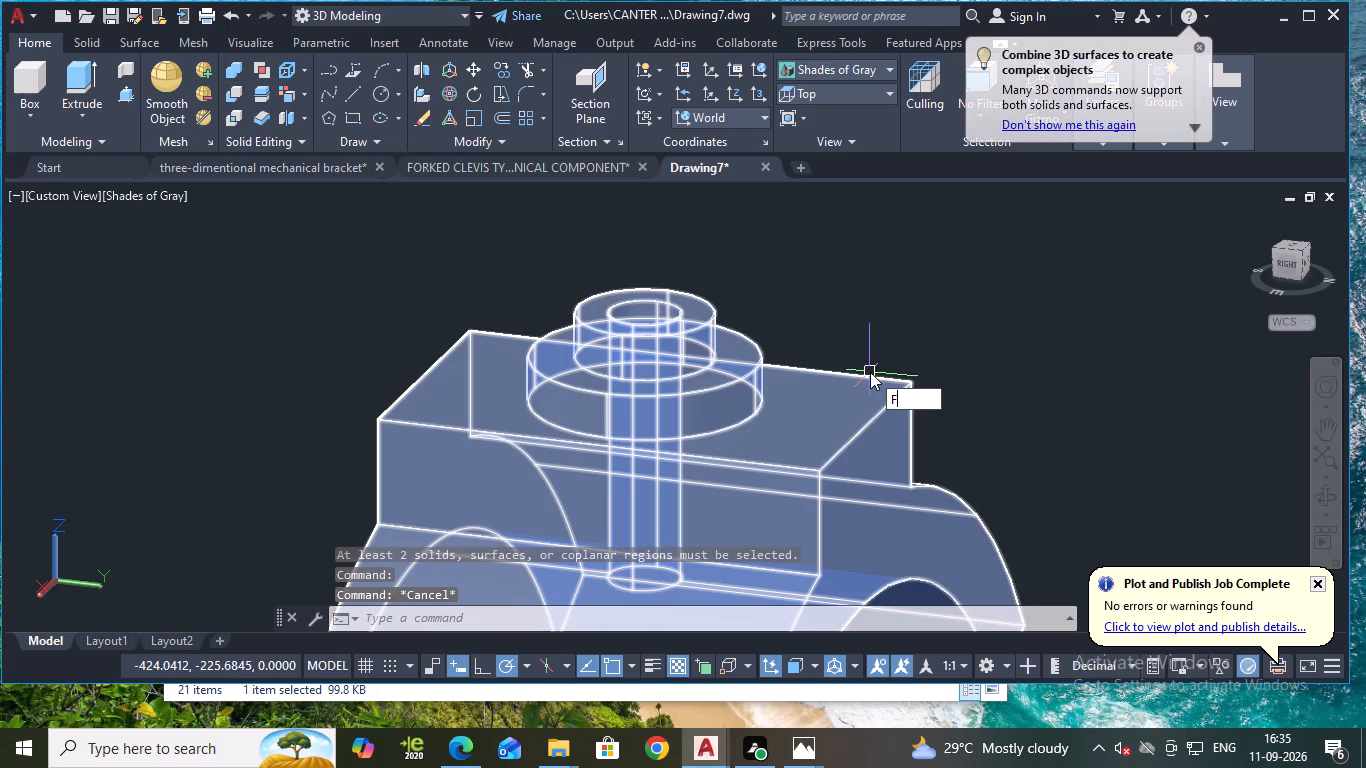
{"action": "key", "text": "Return"}
{"action": "key", "text": "r"}
{"action": "key", "text": "Return"}
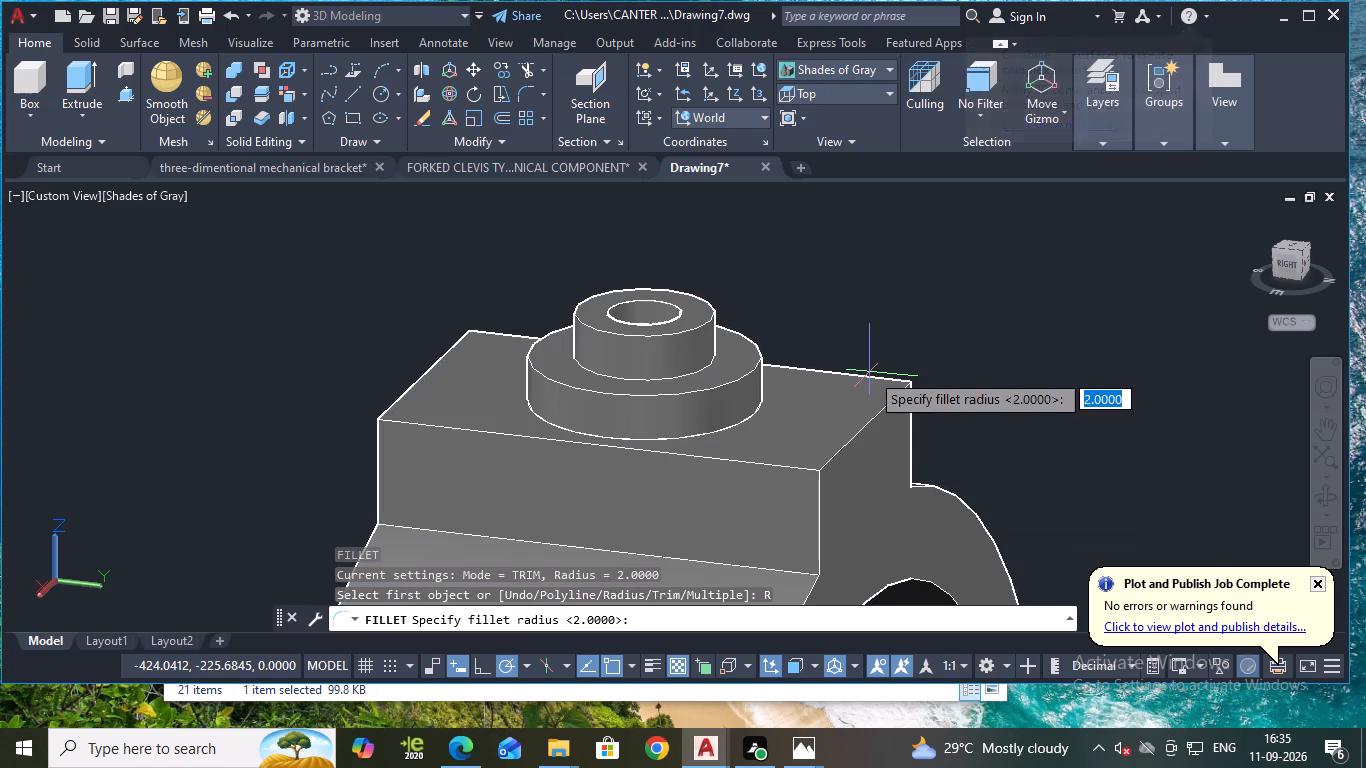
{"action": "key", "text": "Return"}
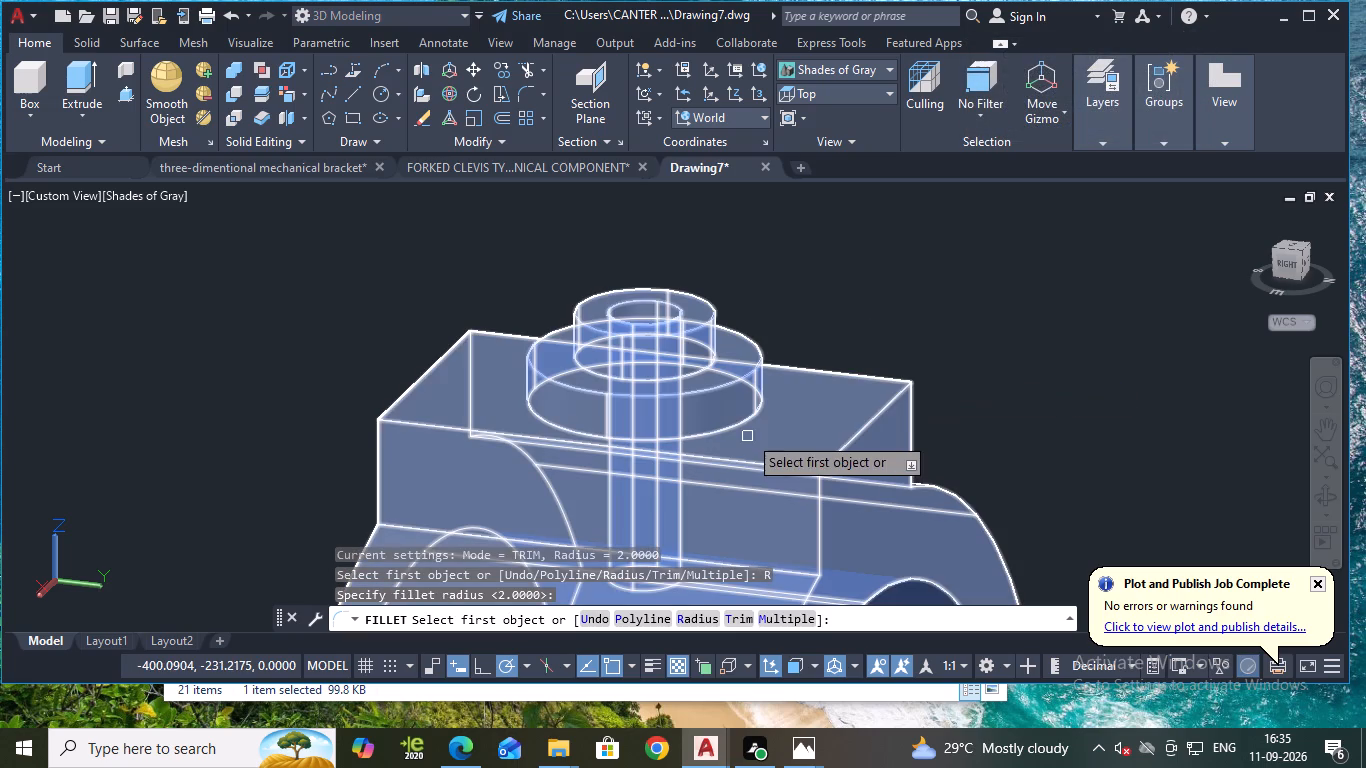
{"action": "left_click", "coordinate": [748, 423]}
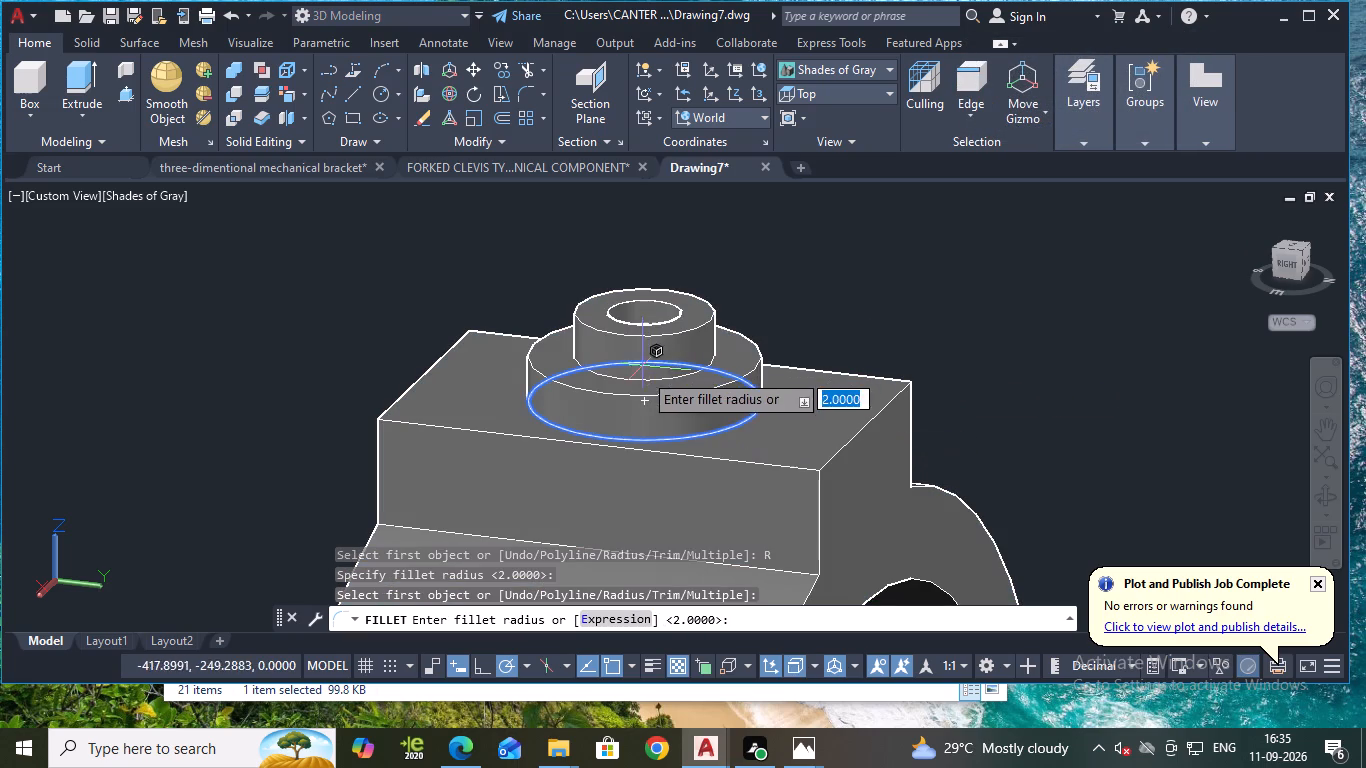
{"action": "left_click", "coordinate": [646, 402]}
{"action": "key", "text": "Return"}
{"action": "key", "text": "Return"}
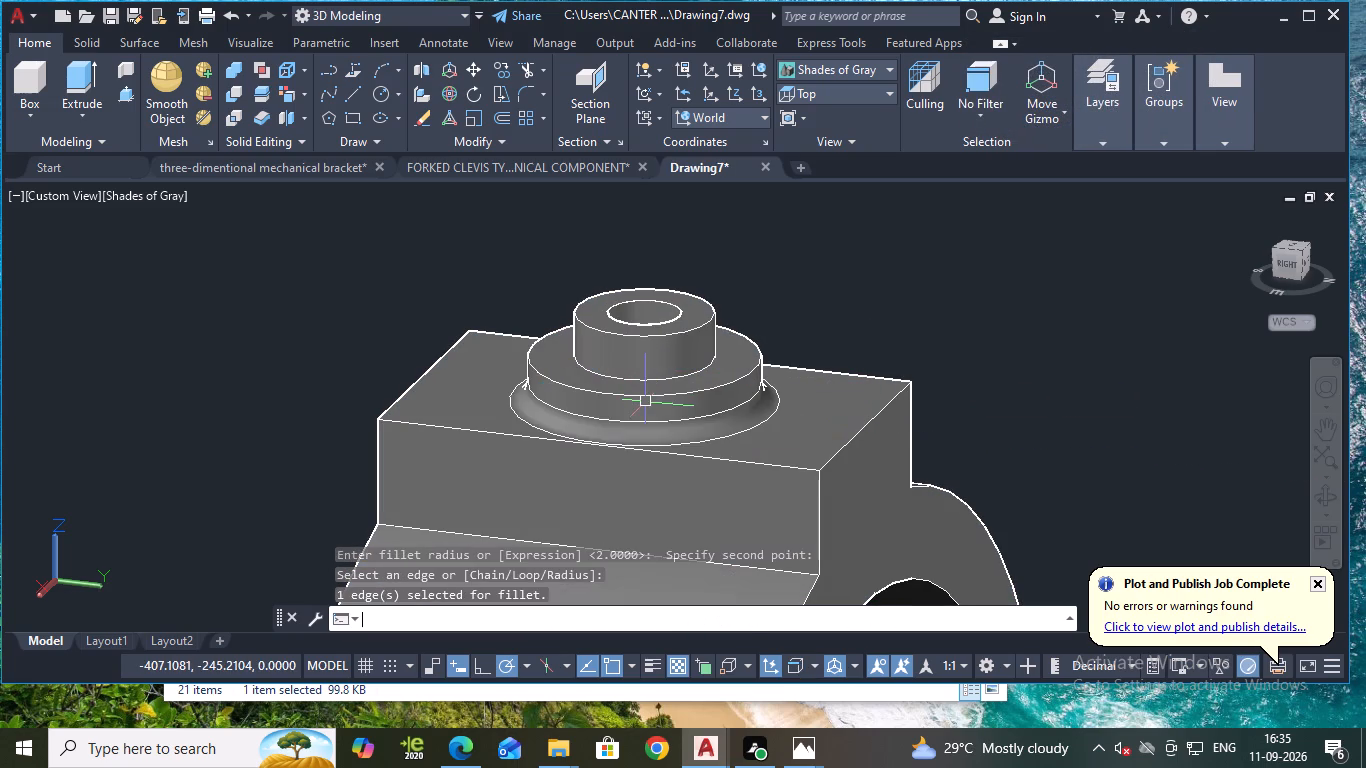
Fillet the bottom edge of the boss's upper cylinder, where it meets the wider ring, with radius 2.
{"action": "key", "text": "f"}
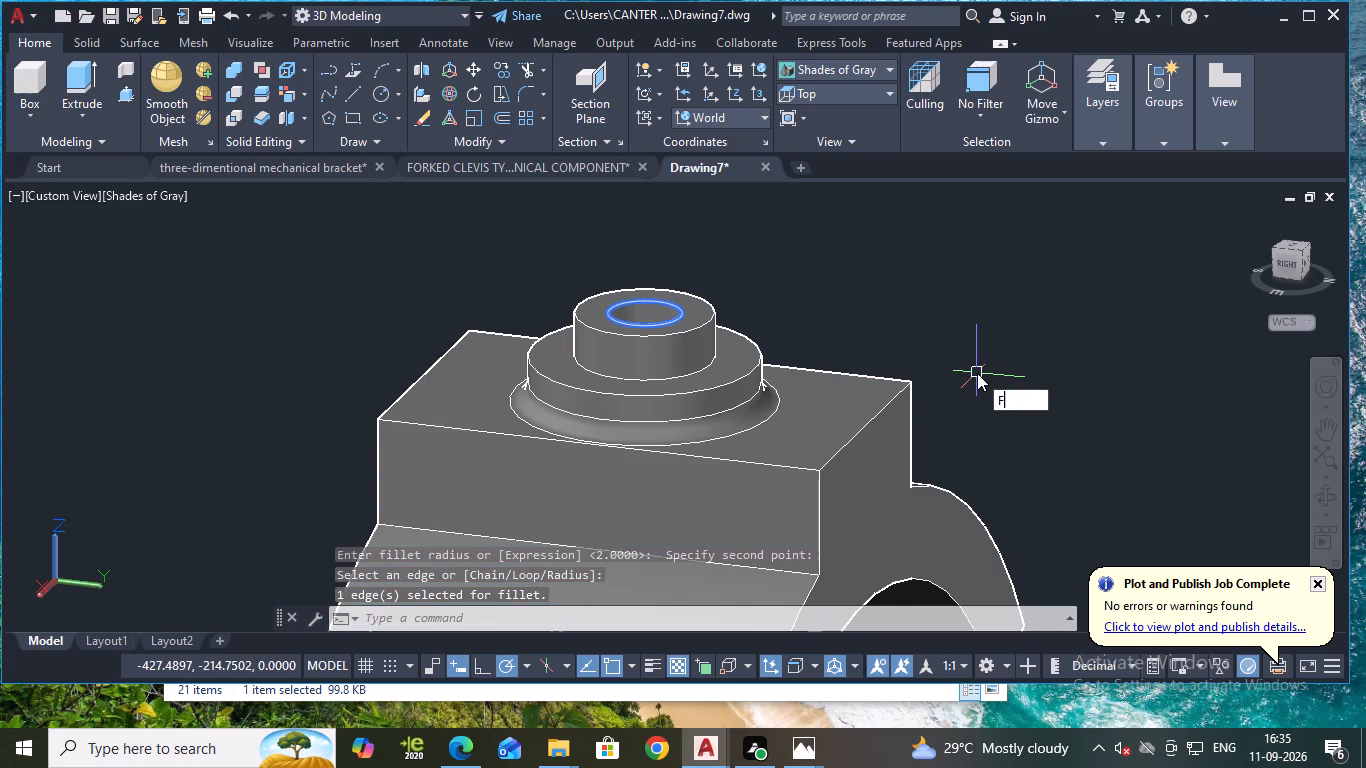
{"action": "key", "text": "Return"}
{"action": "key", "text": "r"}
{"action": "key", "text": "Return"}
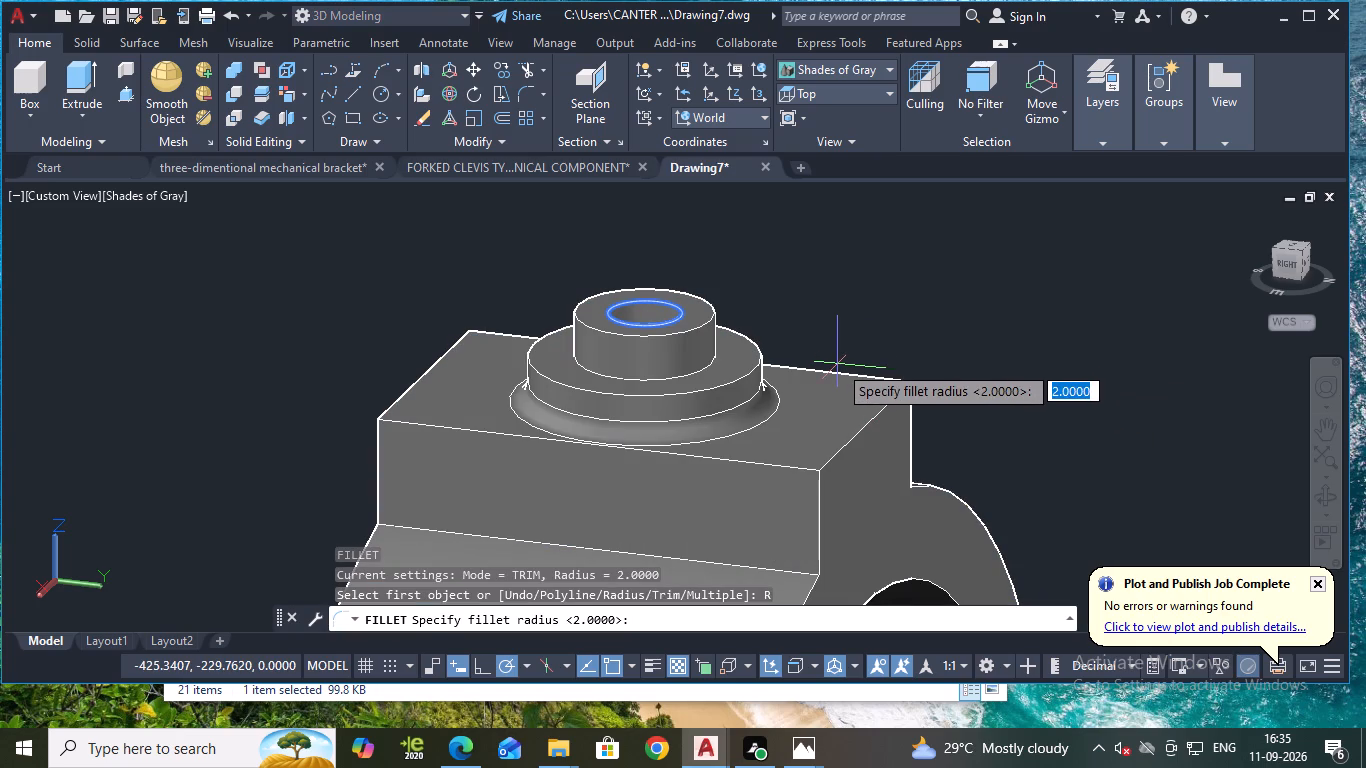
{"action": "key", "text": "Return"}
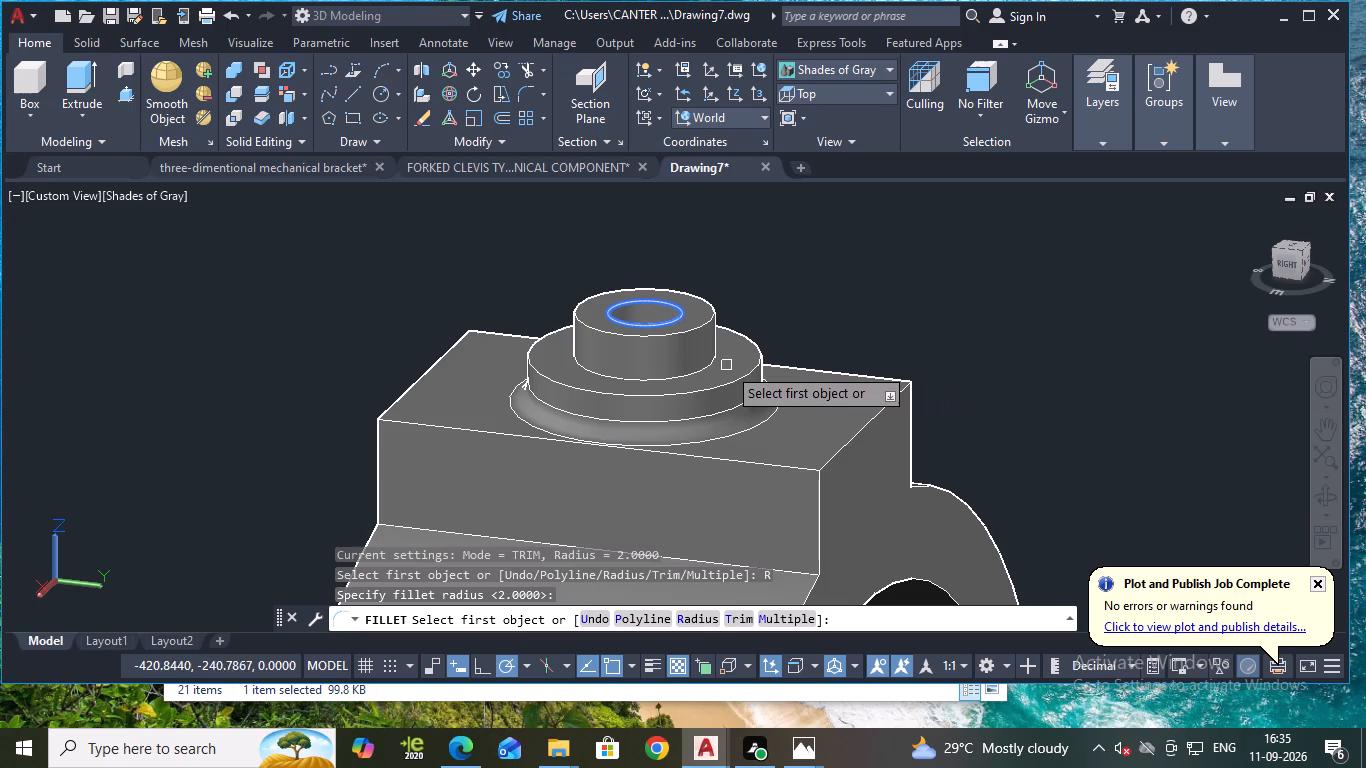
{"action": "left_click", "coordinate": [709, 364]}
{"action": "key", "text": "Return"}
{"action": "key", "text": "Return"}
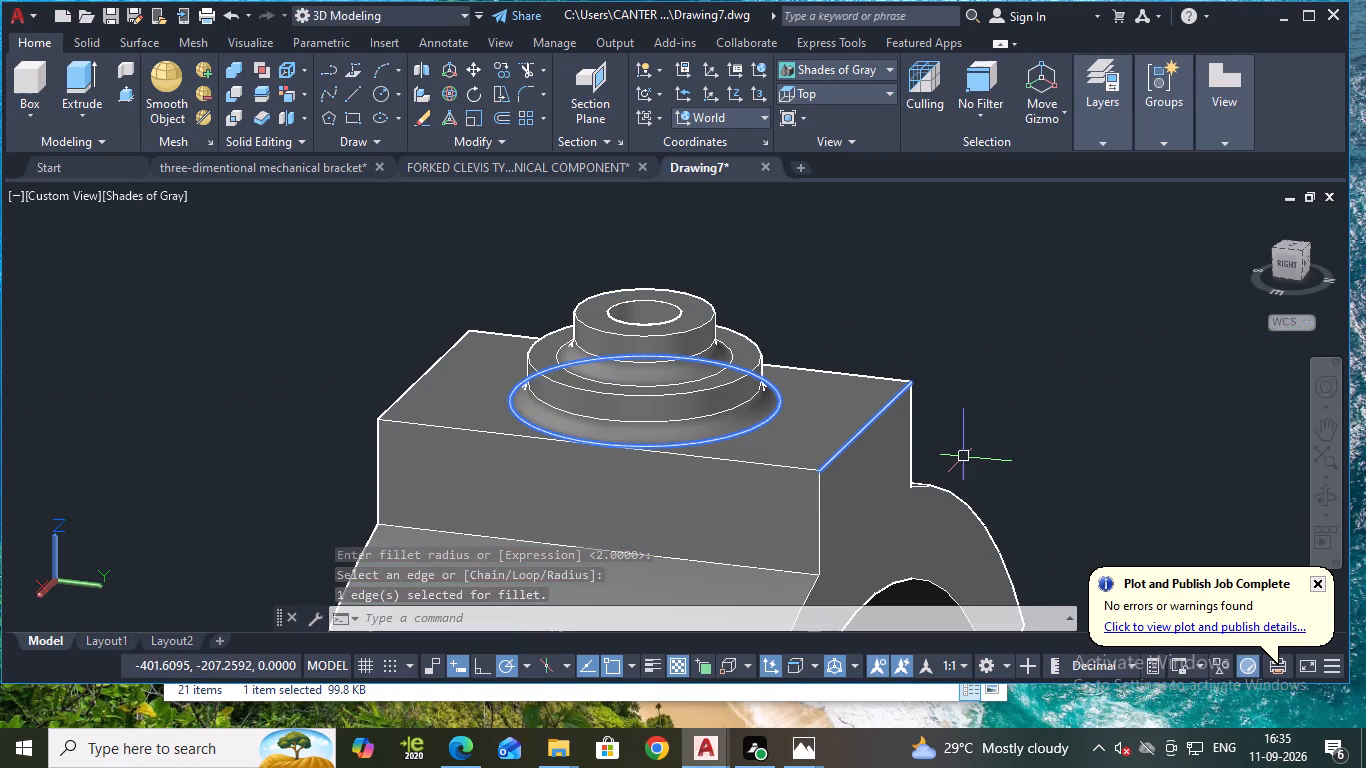
Examine the filleted boss, raised block and arched base from several angles, including the underside.
{"action": "scroll", "coordinate": [1009, 440], "scroll_direction": "down", "scroll_amount": 1}
{"action": "key", "text": "Escape"}
{"action": "key", "text": "ctrl+a"}
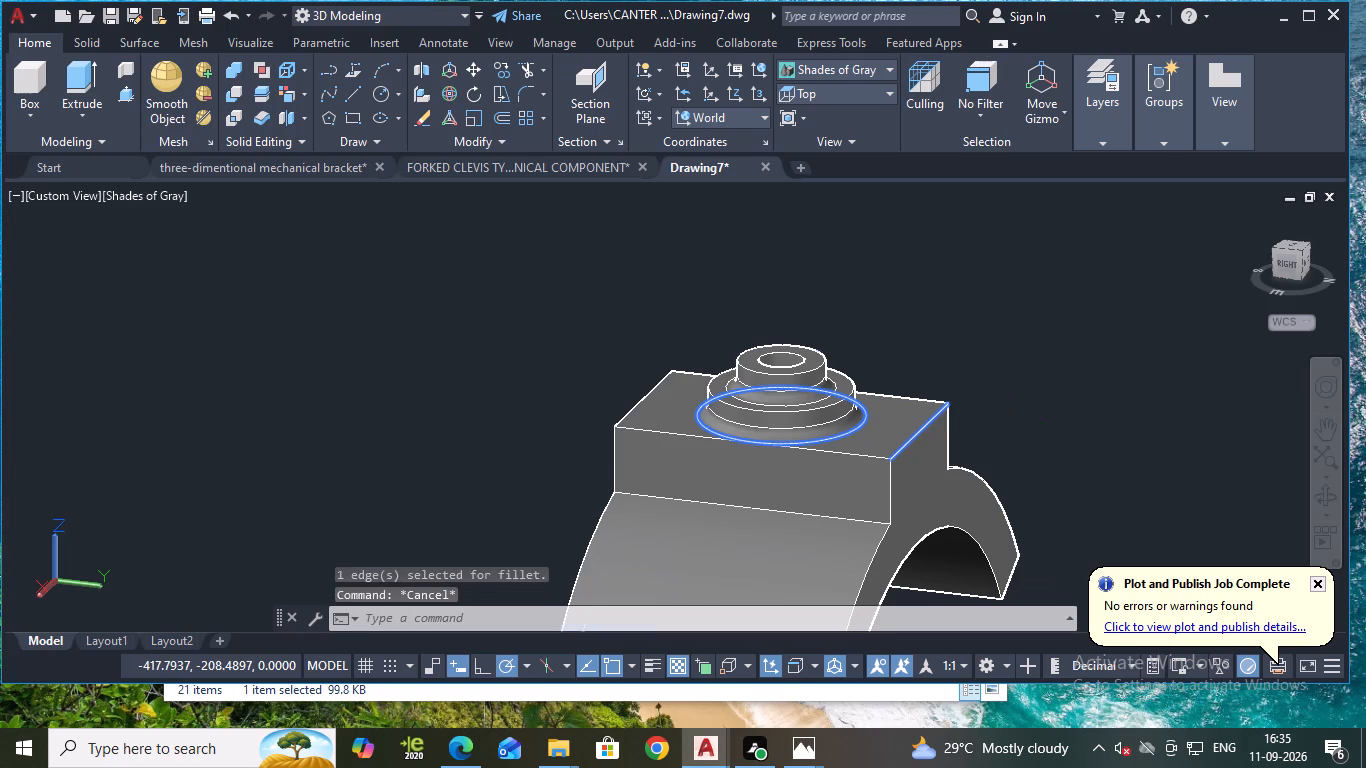
{"action": "key", "text": "Escape"}
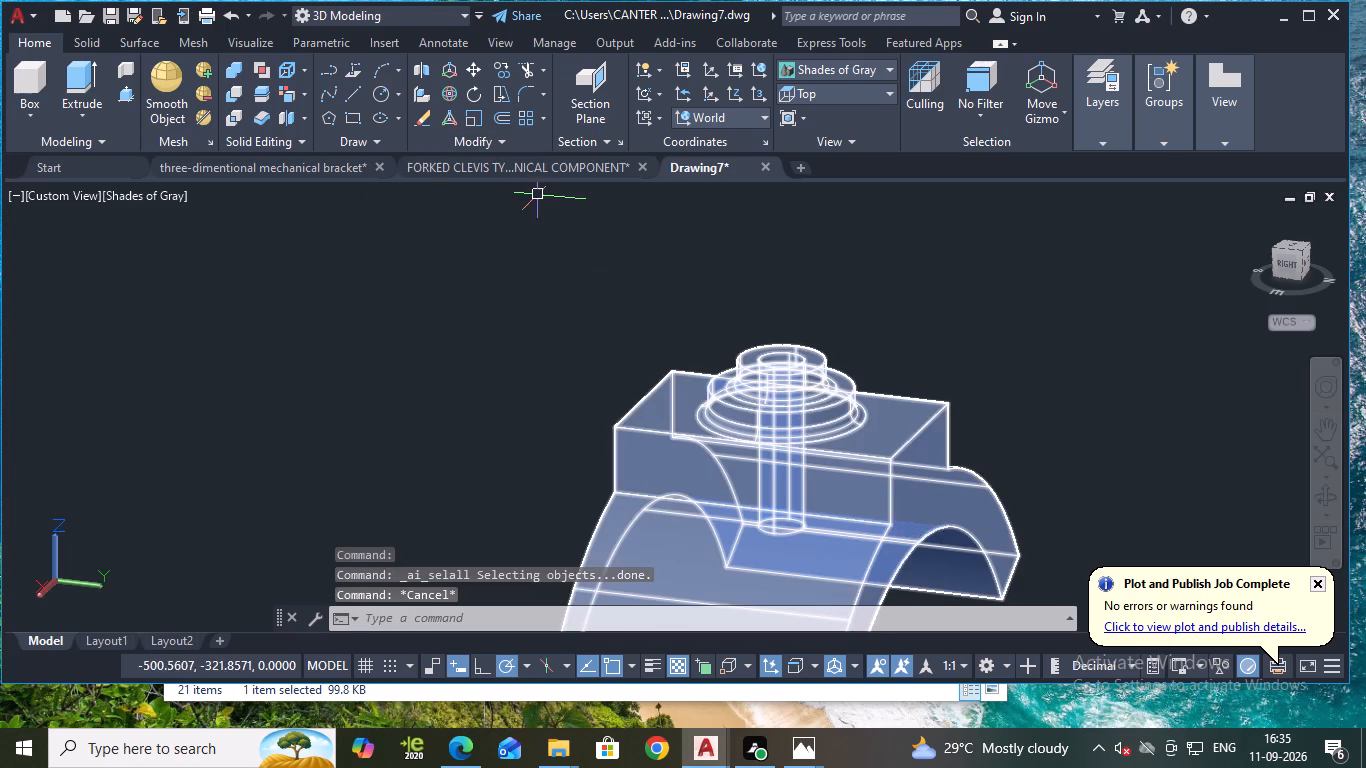
{"action": "left_click", "coordinate": [289, 98]}
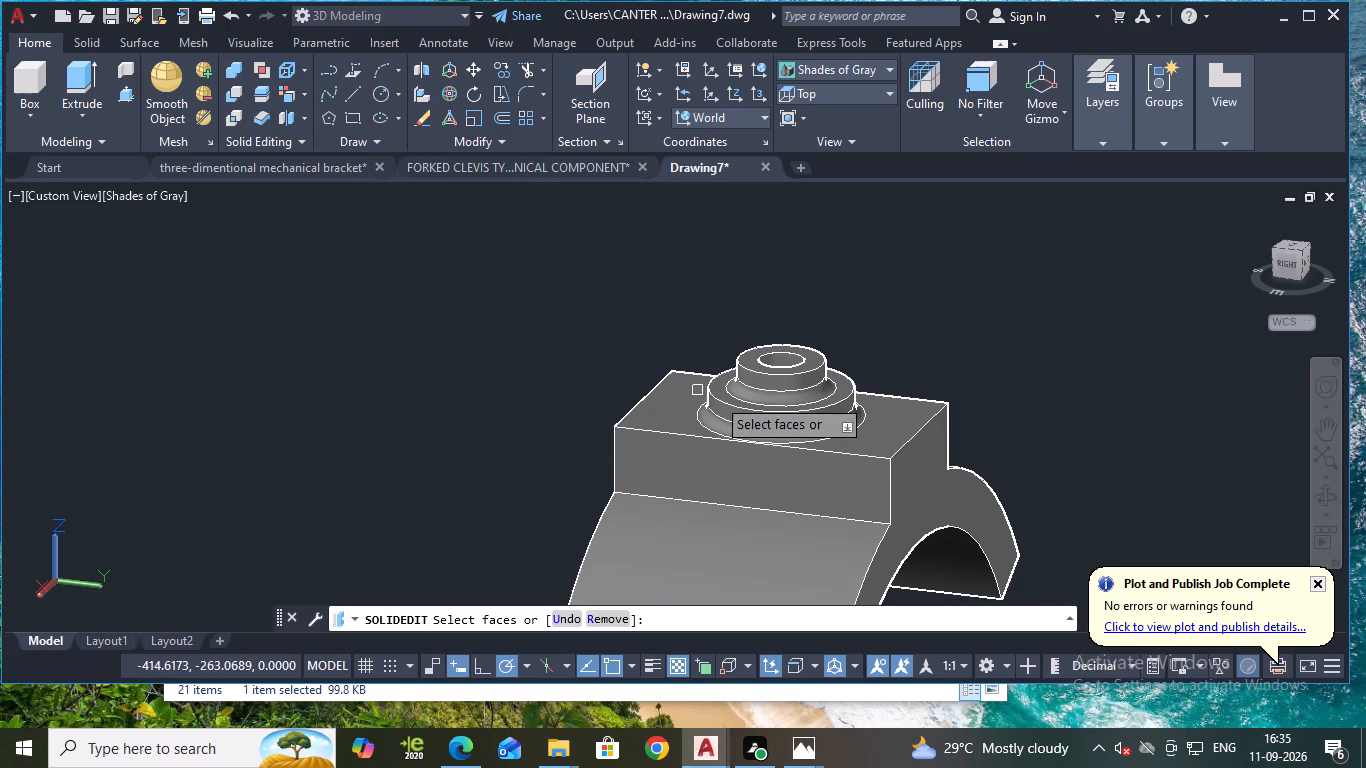
{"action": "middle_click_drag", "start_coordinate": [1071, 437], "coordinate": [838, 346], "text": "shift"}
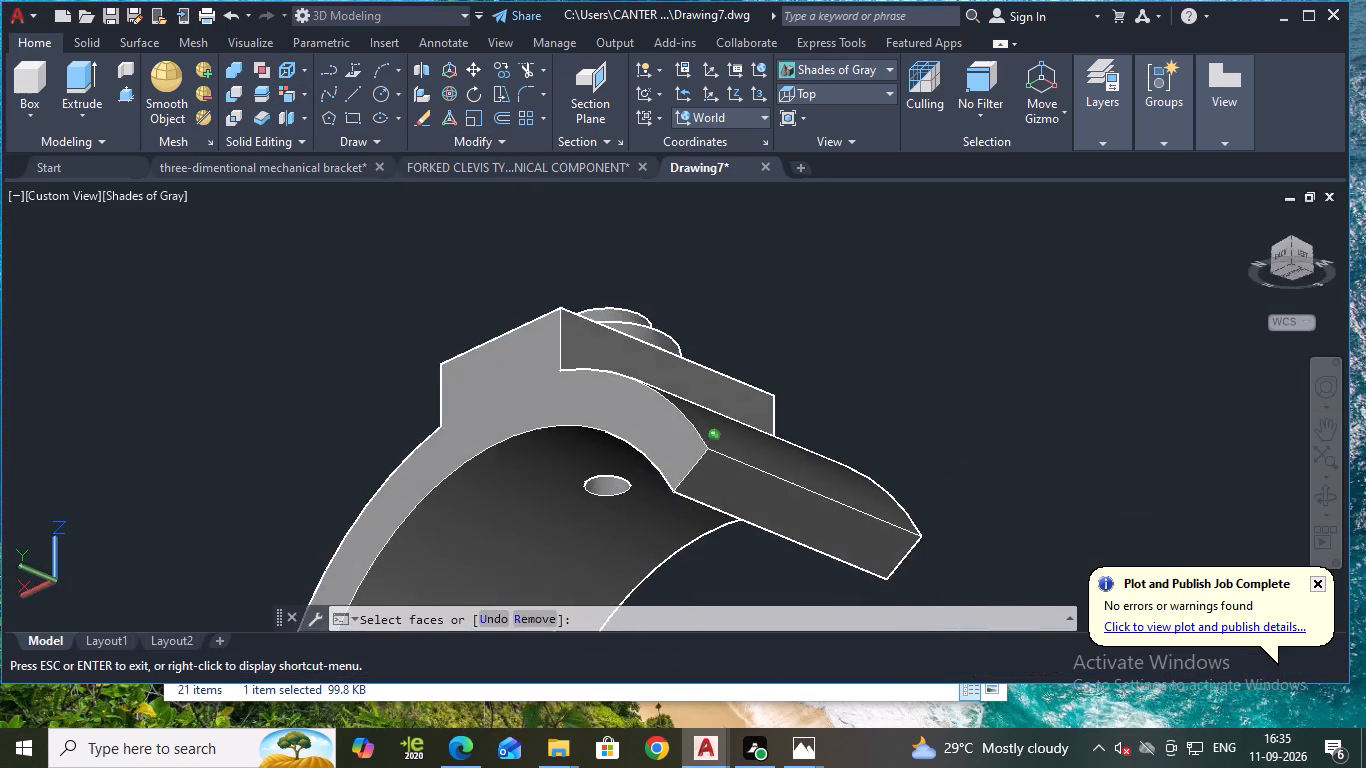
{"action": "middle_click_drag", "start_coordinate": [838, 346], "coordinate": [910, 418], "text": "shift"}
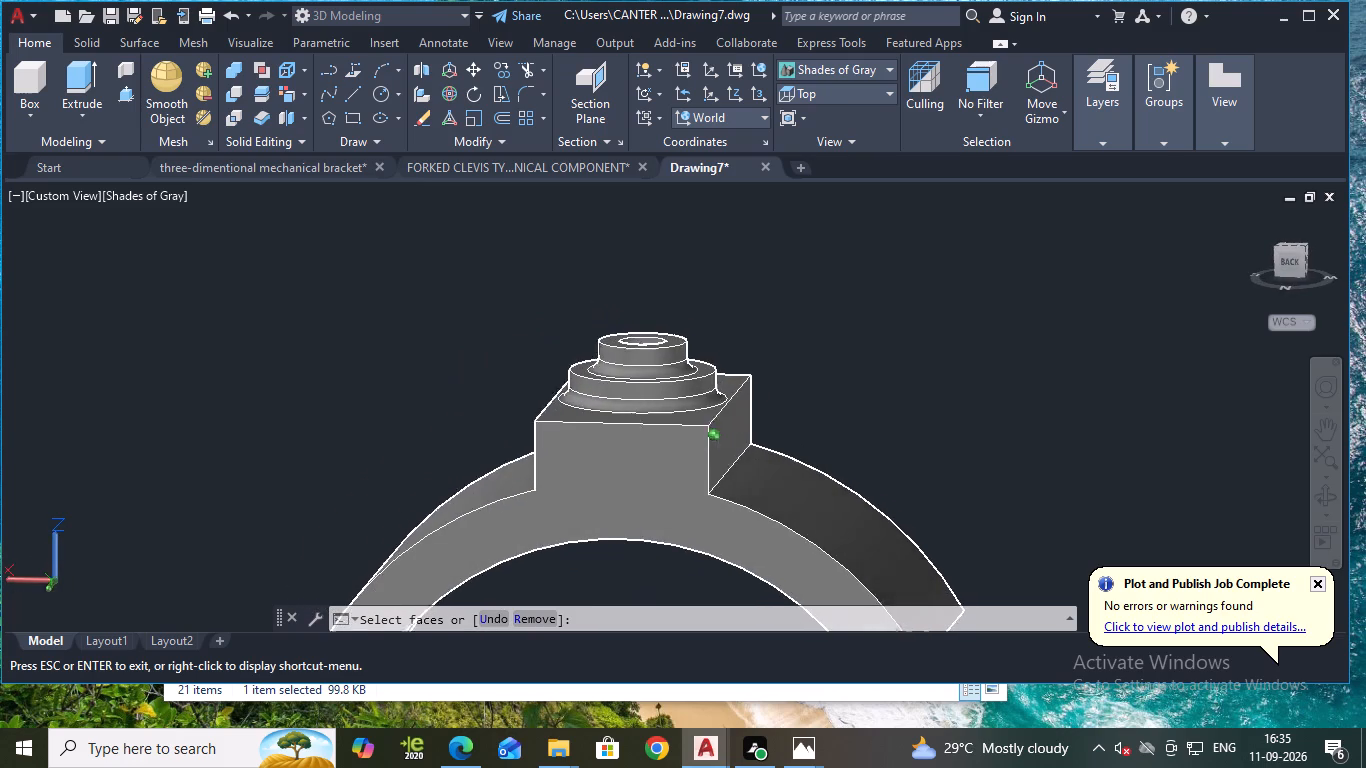
{"action": "middle_click_drag", "start_coordinate": [910, 418], "coordinate": [894, 414], "text": "shift"}
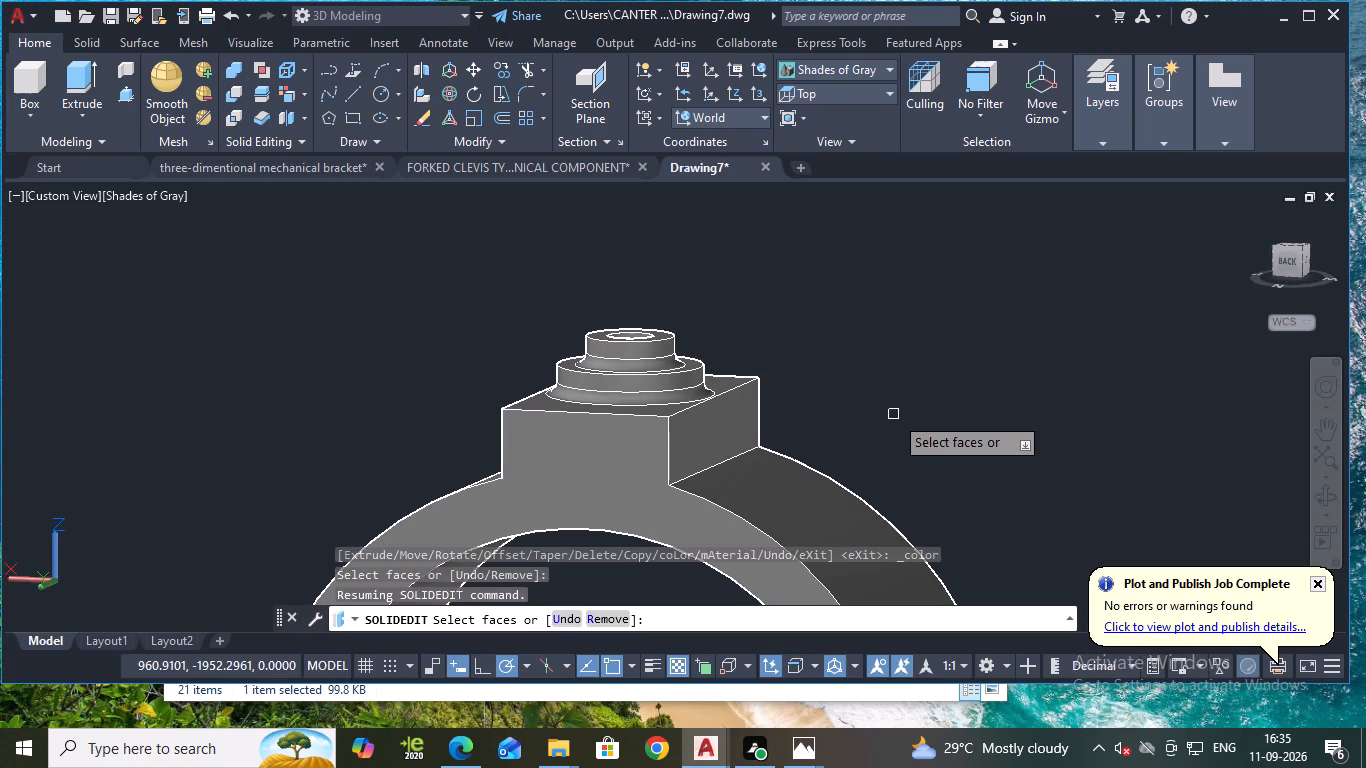
{"action": "middle_click_drag", "start_coordinate": [994, 483], "coordinate": [849, 412]}
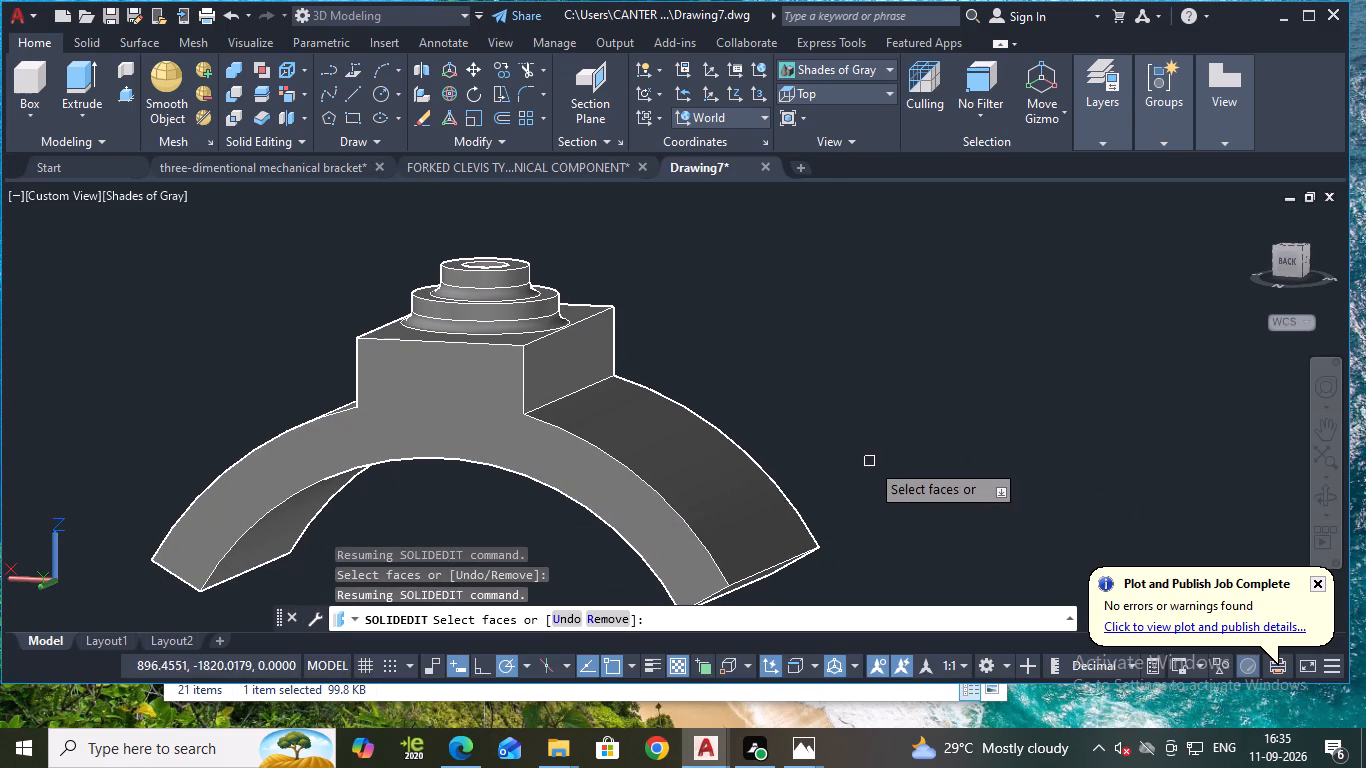
{"action": "middle_click_drag", "start_coordinate": [869, 462], "coordinate": [844, 474], "text": "shift"}
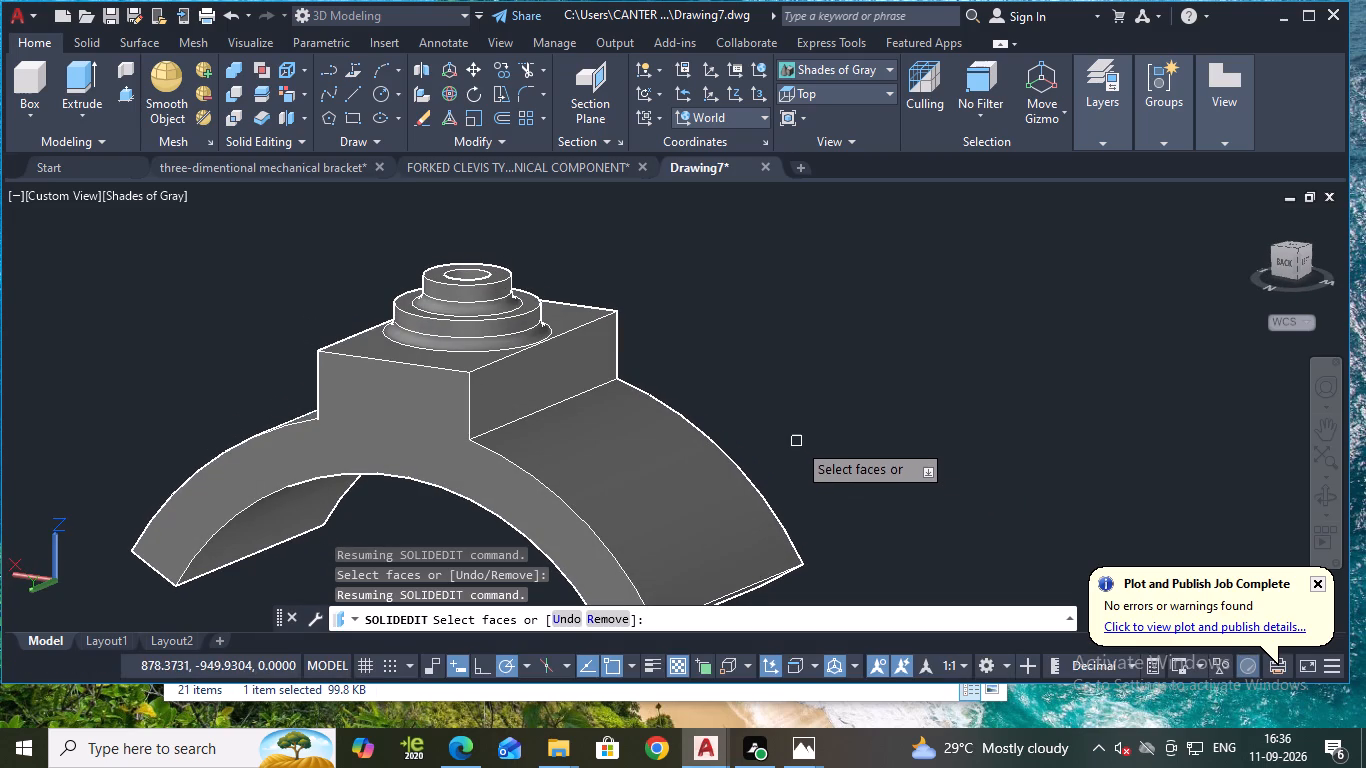
{"action": "middle_click_drag", "start_coordinate": [796, 441], "coordinate": [959, 440], "text": "shift"}
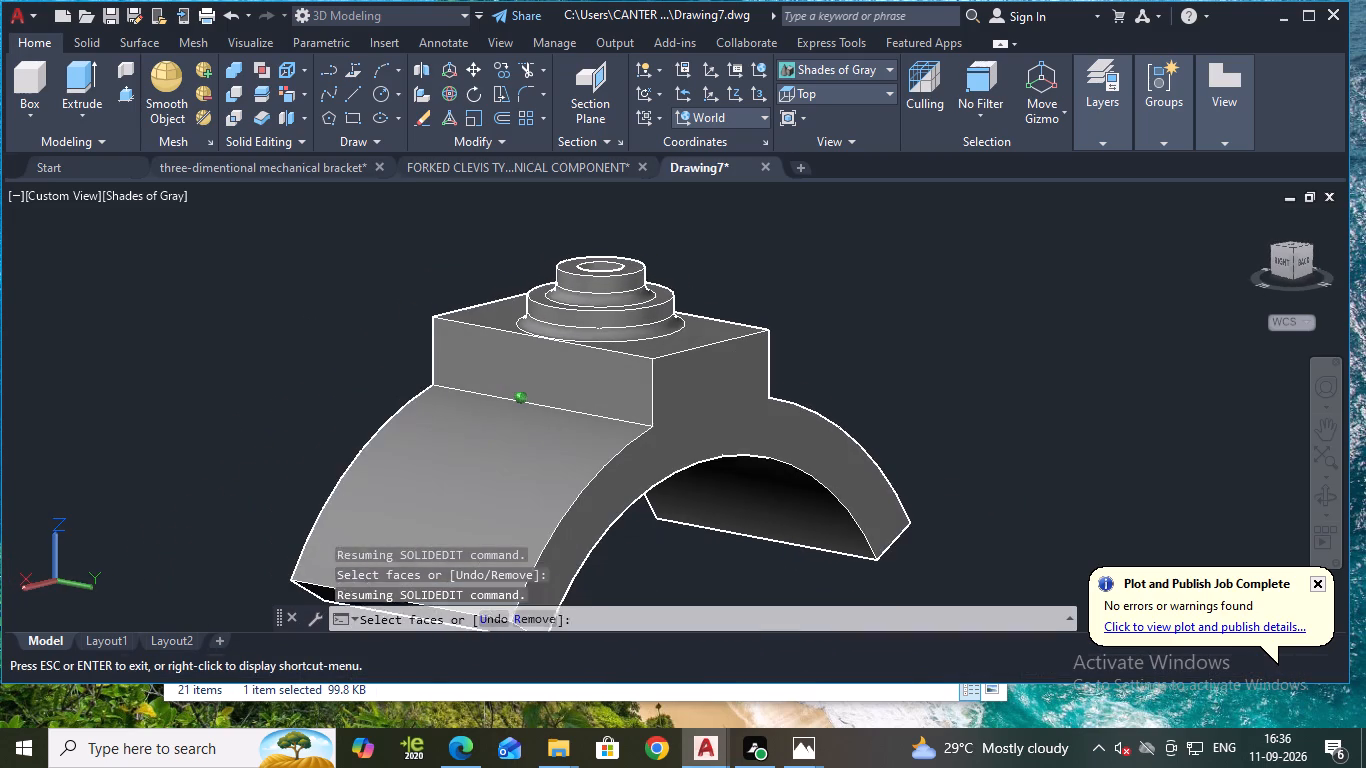
{"action": "middle_click_drag", "start_coordinate": [959, 440], "coordinate": [955, 438], "text": "shift"}
{"action": "middle_click_drag", "start_coordinate": [806, 509], "coordinate": [796, 484]}
{"action": "key", "text": "Escape"}
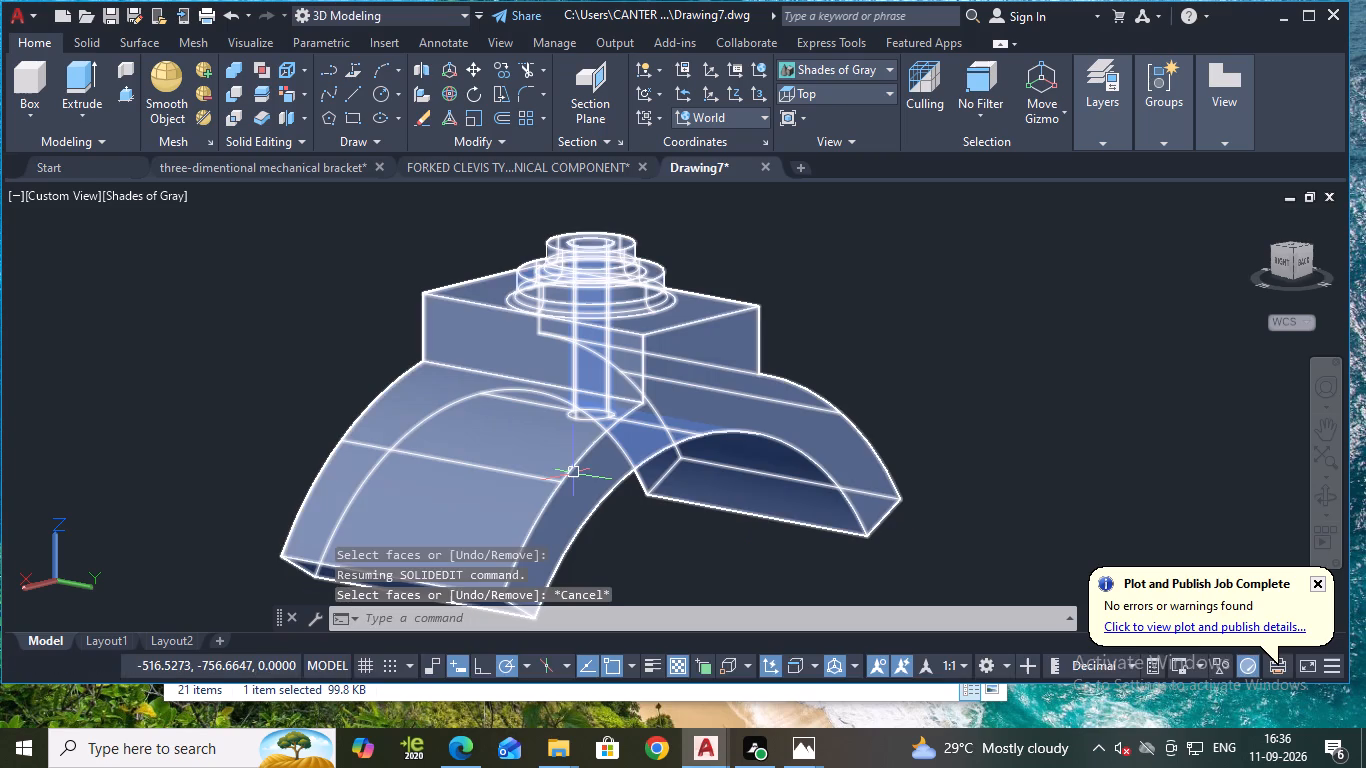
{"action": "left_click", "coordinate": [577, 471]}
{"action": "left_click", "coordinate": [569, 472]}
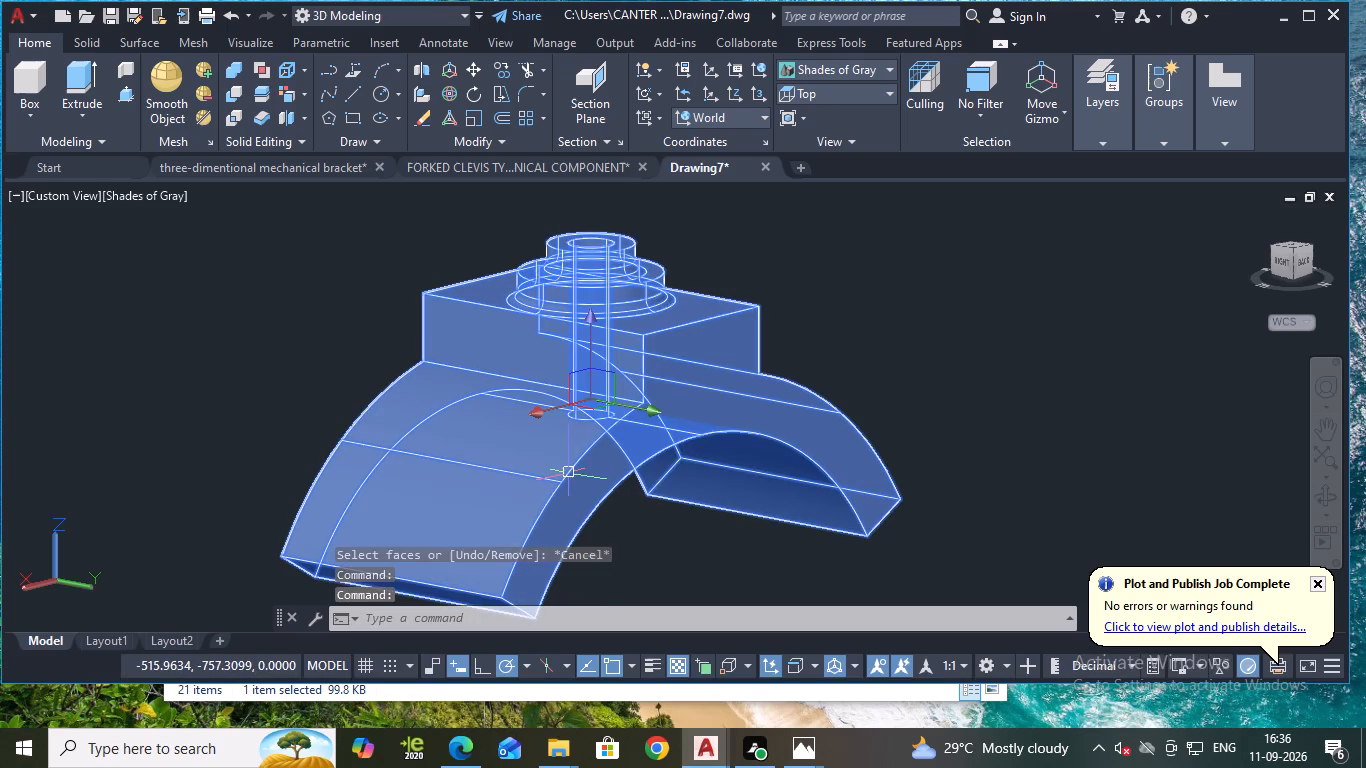
{"action": "key", "text": "Escape"}
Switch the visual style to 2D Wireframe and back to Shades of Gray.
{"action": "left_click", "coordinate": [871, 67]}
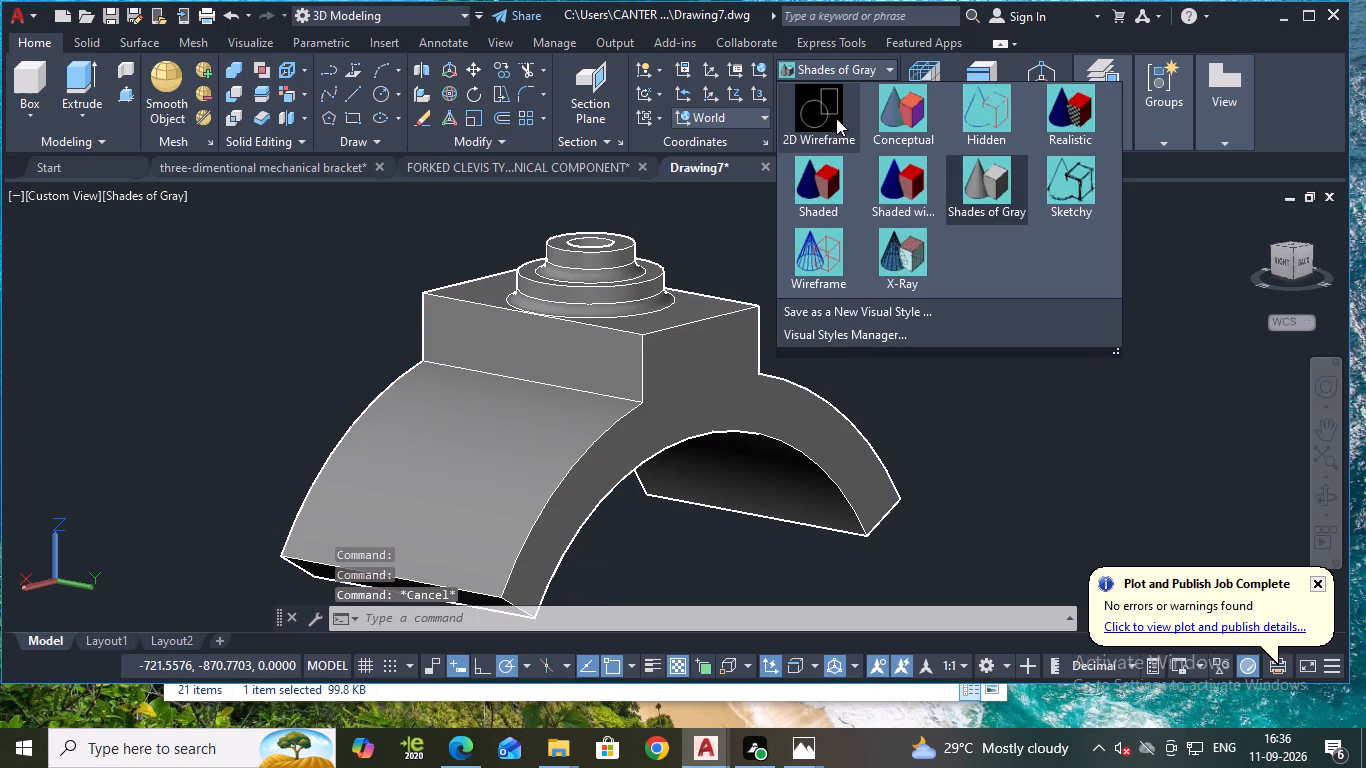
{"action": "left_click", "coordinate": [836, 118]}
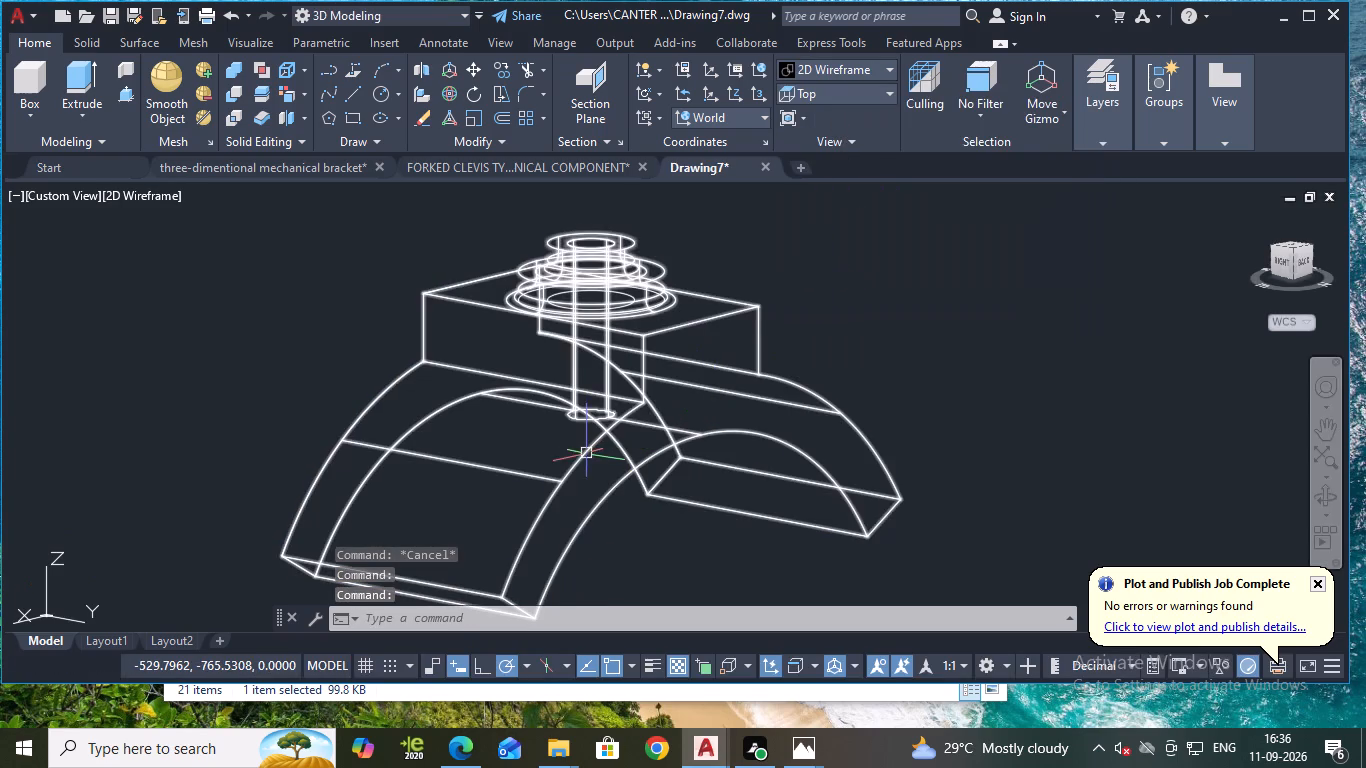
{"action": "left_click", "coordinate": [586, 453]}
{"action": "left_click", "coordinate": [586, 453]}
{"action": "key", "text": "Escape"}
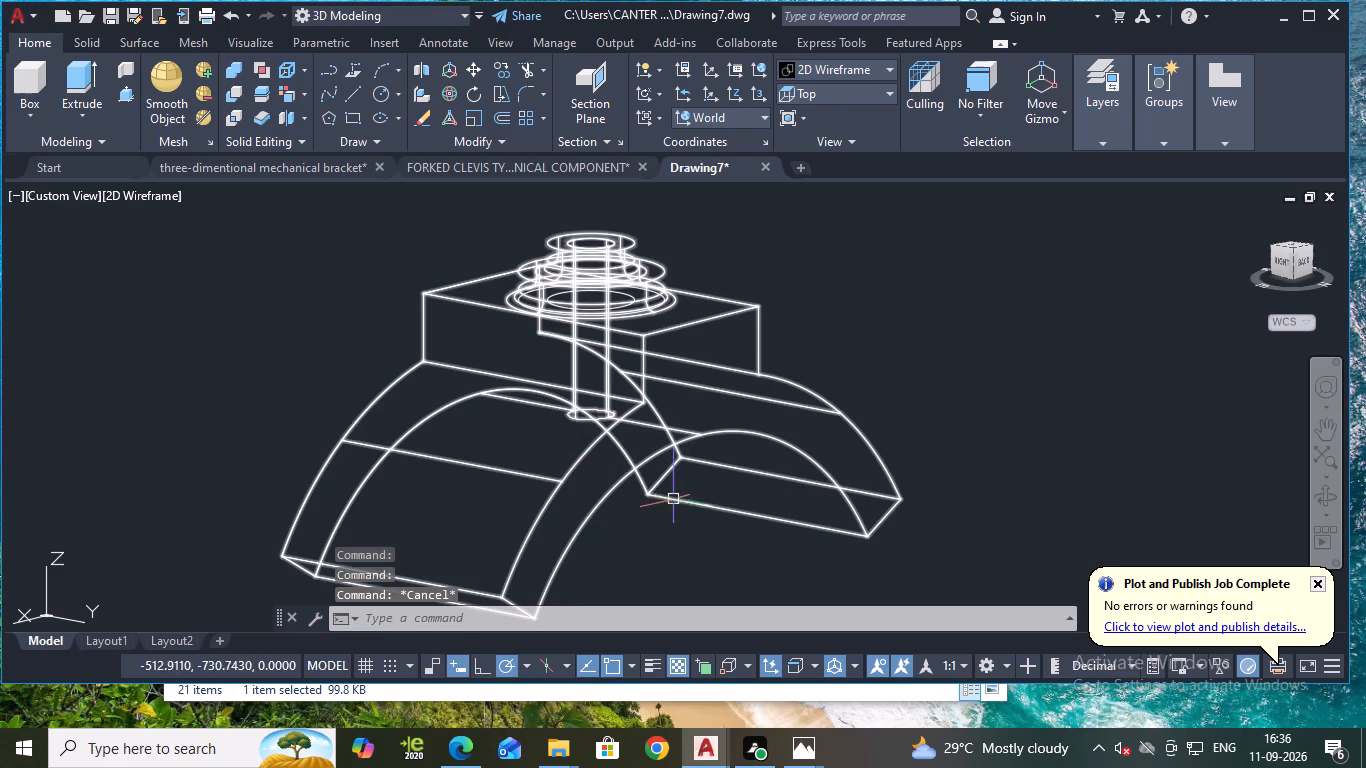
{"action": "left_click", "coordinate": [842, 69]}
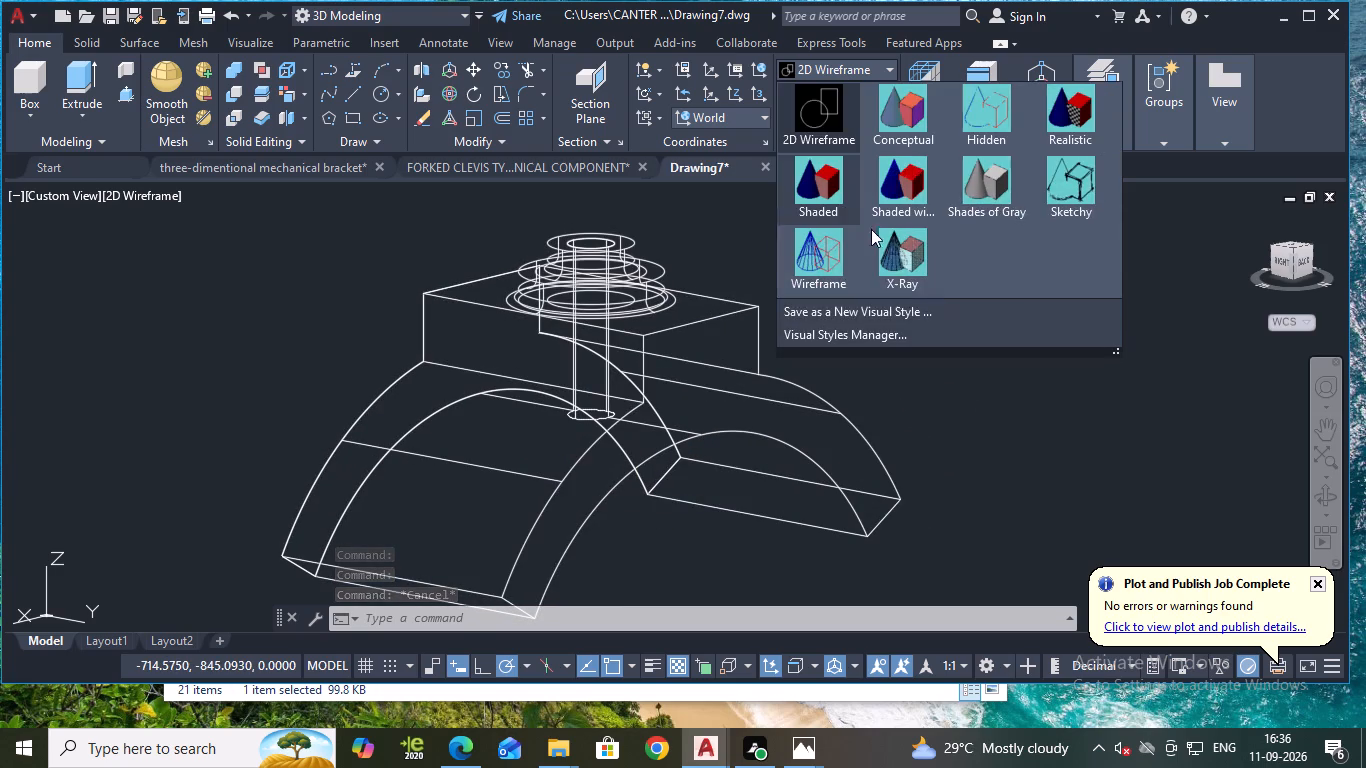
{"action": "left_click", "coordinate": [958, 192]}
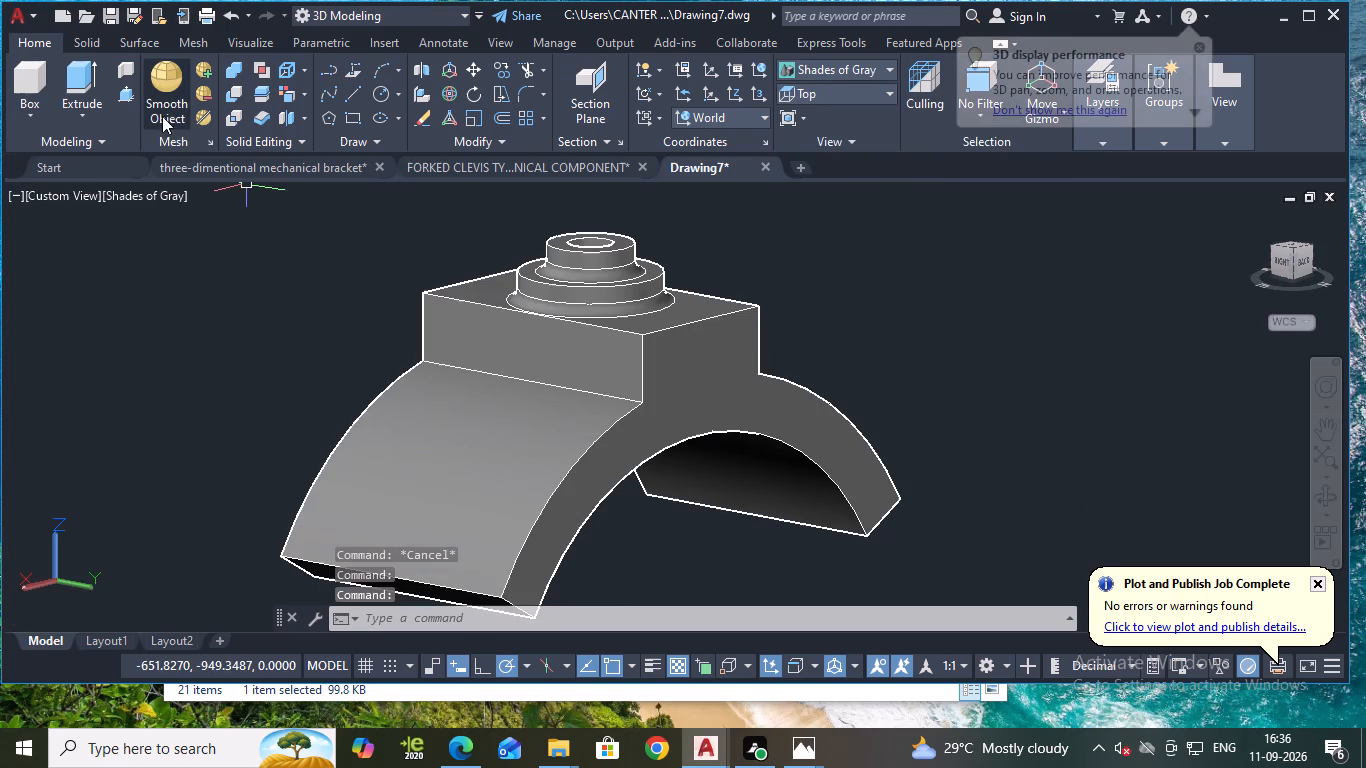
Colour all faces of the arched base and raised block, including the underside and end faces, with index colour 40.
{"action": "left_click", "coordinate": [282, 91]}
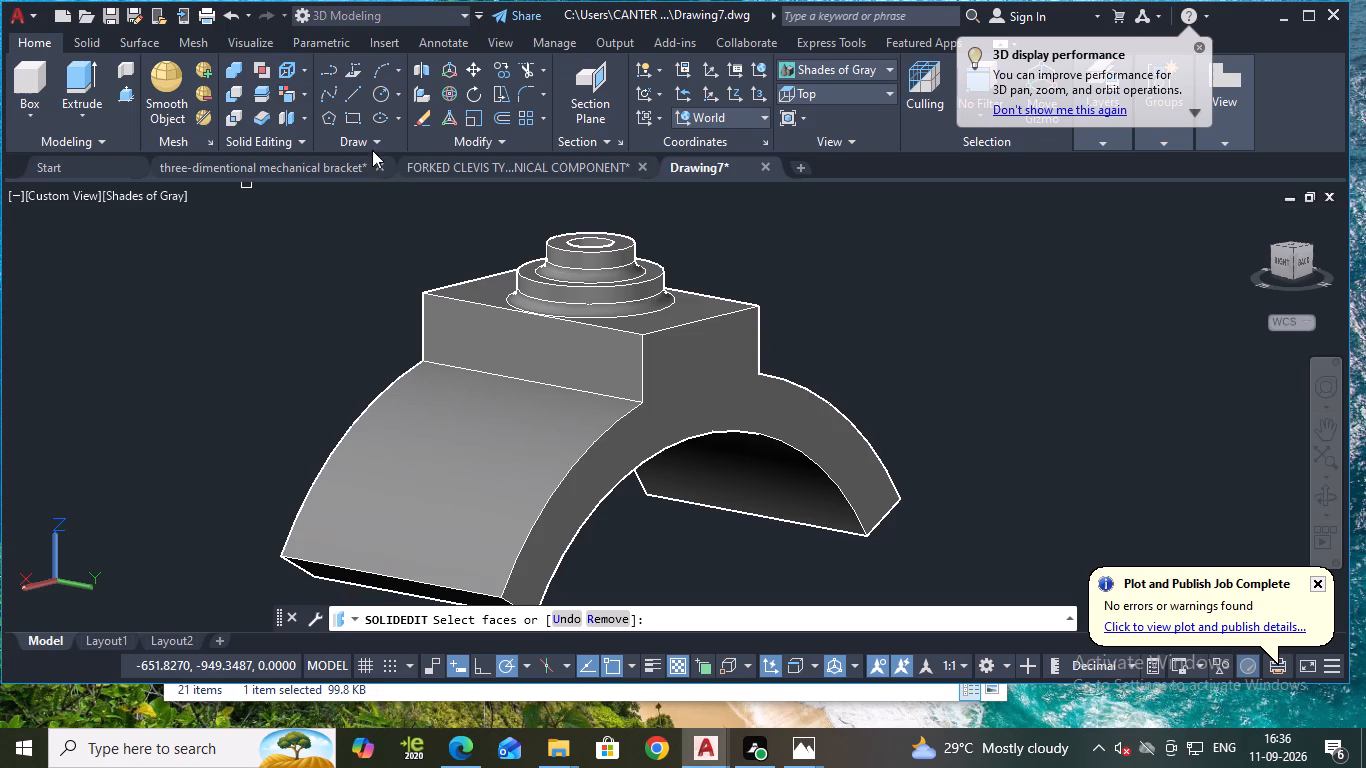
{"action": "left_click", "coordinate": [423, 415]}
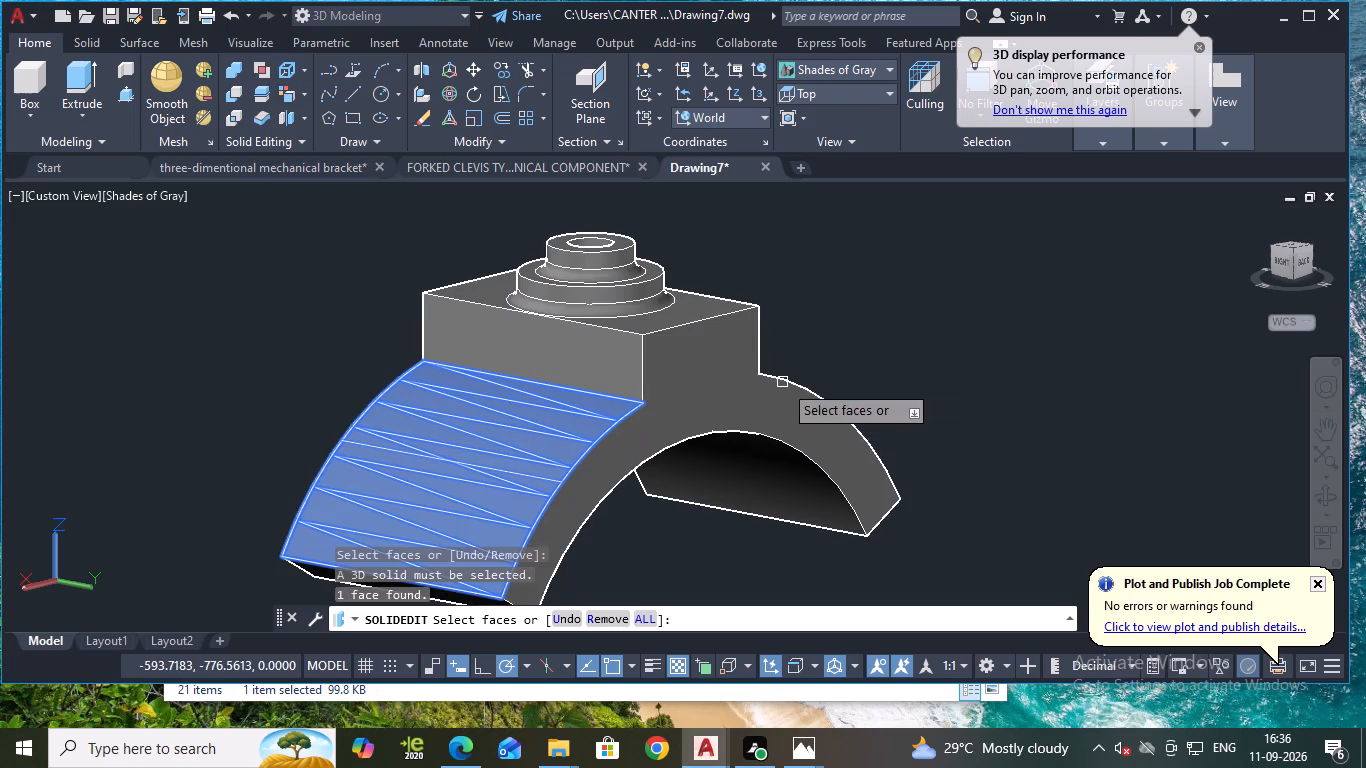
{"action": "left_click", "coordinate": [774, 422]}
{"action": "middle_click_drag", "start_coordinate": [929, 392], "coordinate": [848, 426], "text": "shift"}
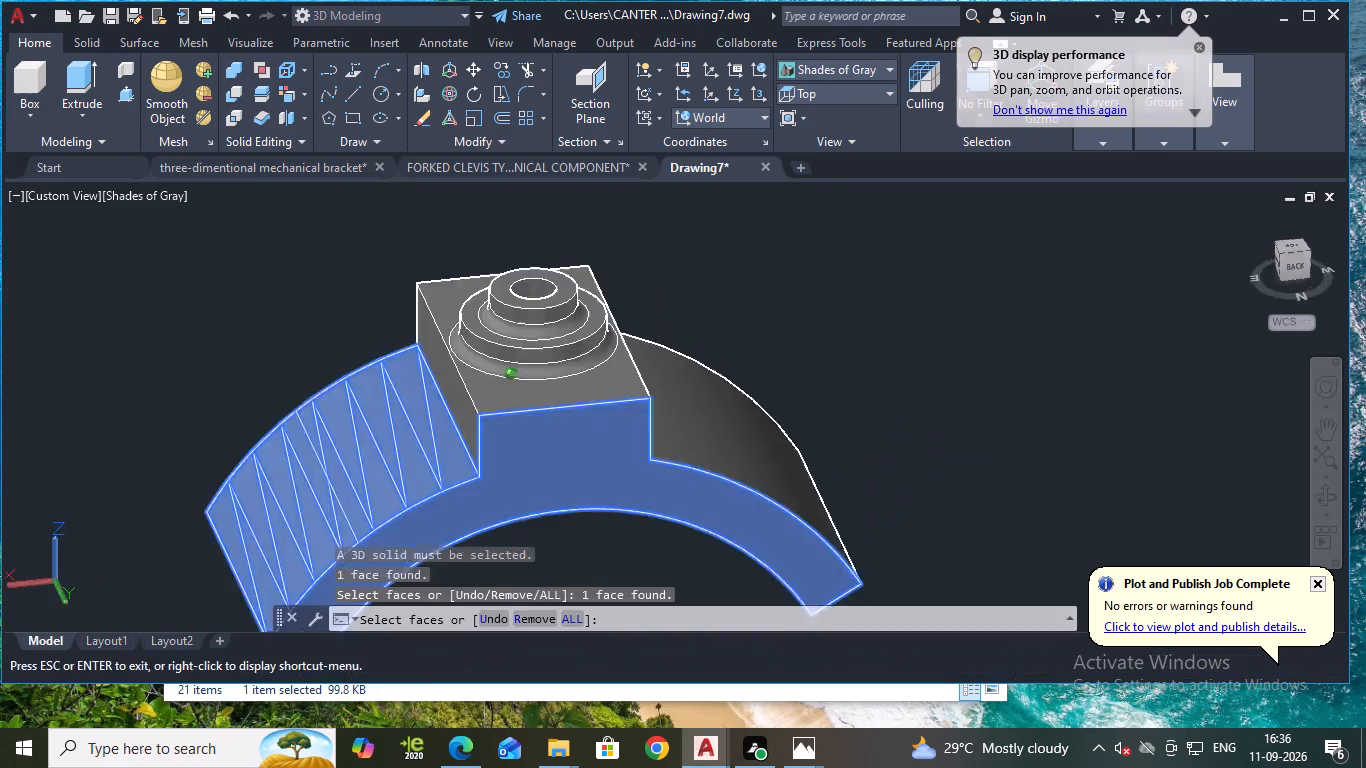
{"action": "middle_click_drag", "start_coordinate": [848, 426], "coordinate": [688, 374], "text": "shift"}
{"action": "left_click", "coordinate": [568, 403]}
{"action": "middle_click_drag", "start_coordinate": [630, 404], "coordinate": [631, 404], "text": "shift"}
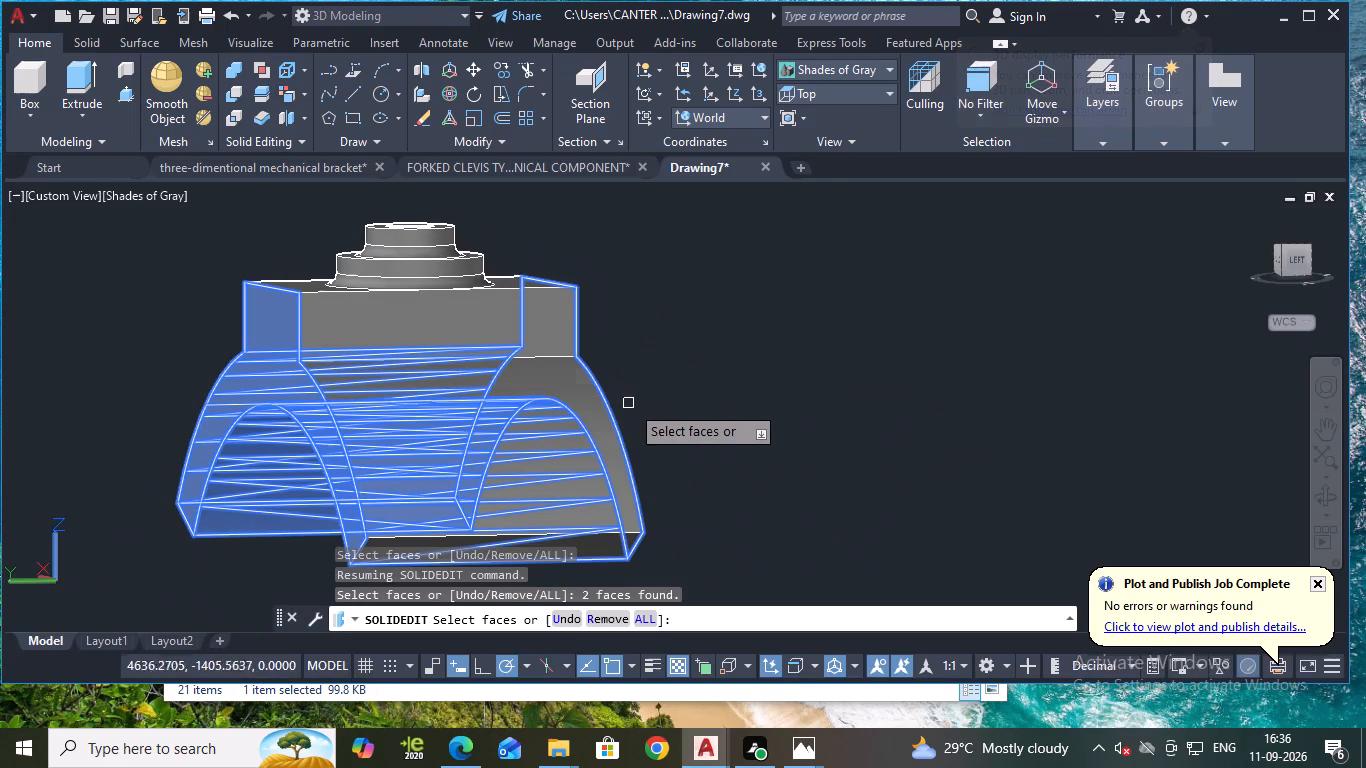
{"action": "middle_click_drag", "start_coordinate": [631, 404], "coordinate": [486, 408], "text": "shift"}
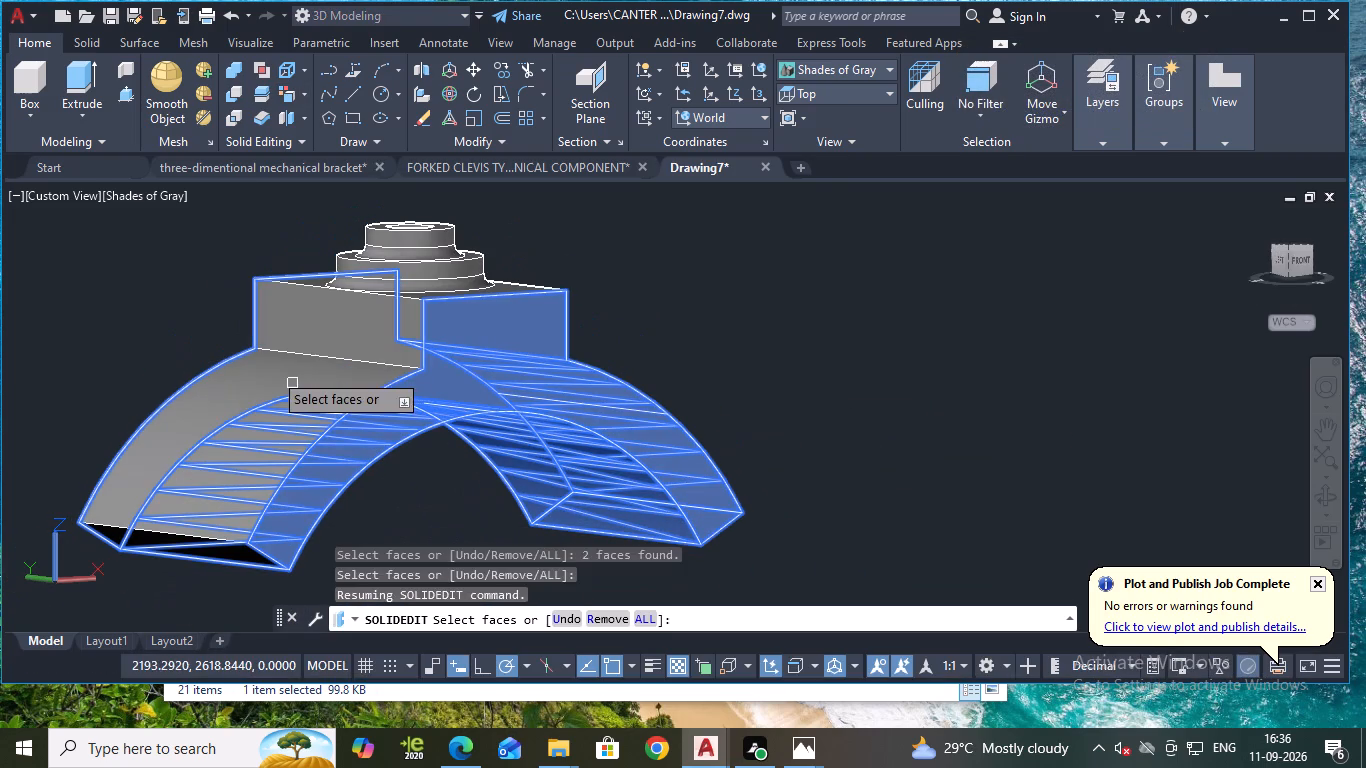
{"action": "left_click", "coordinate": [254, 359]}
{"action": "left_click", "coordinate": [348, 322]}
{"action": "middle_click_drag", "start_coordinate": [601, 344], "coordinate": [597, 342], "text": "shift"}
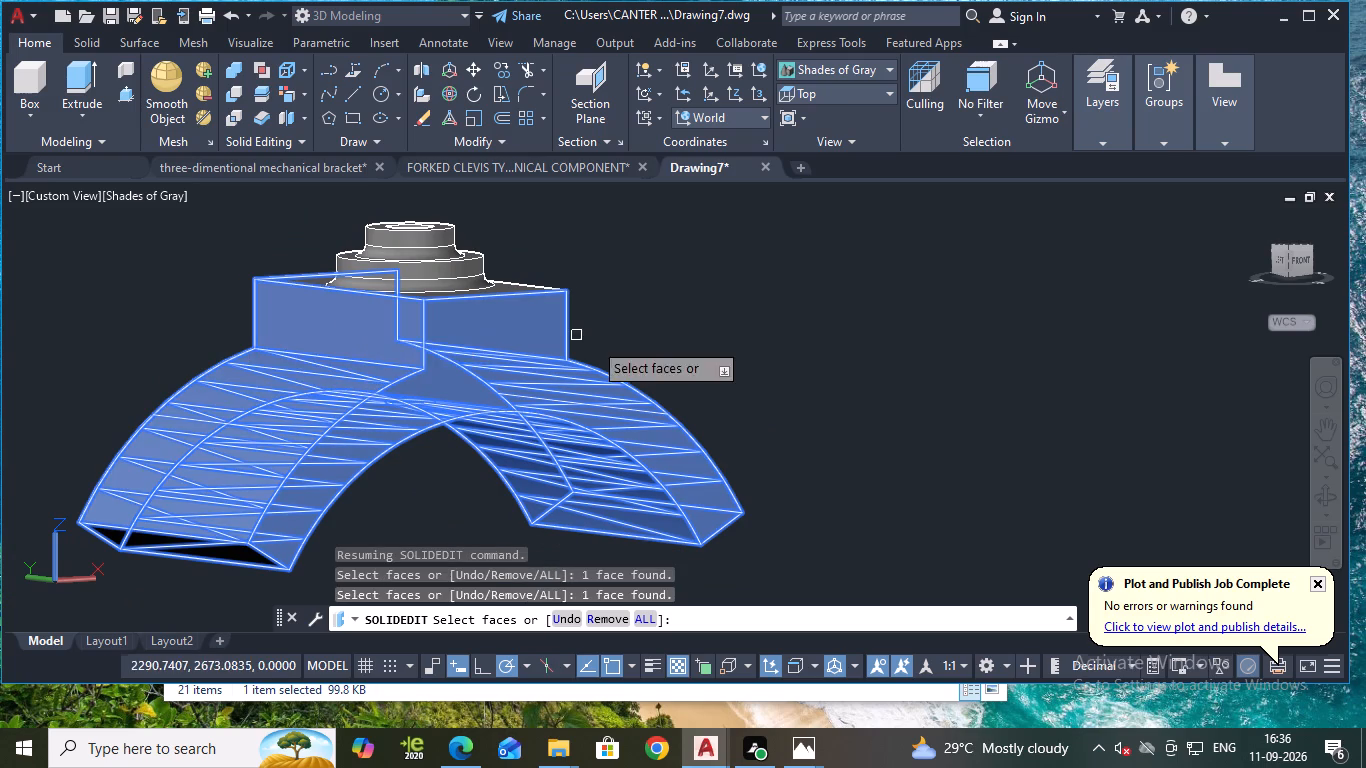
{"action": "middle_click_drag", "start_coordinate": [597, 342], "coordinate": [435, 319], "text": "shift"}
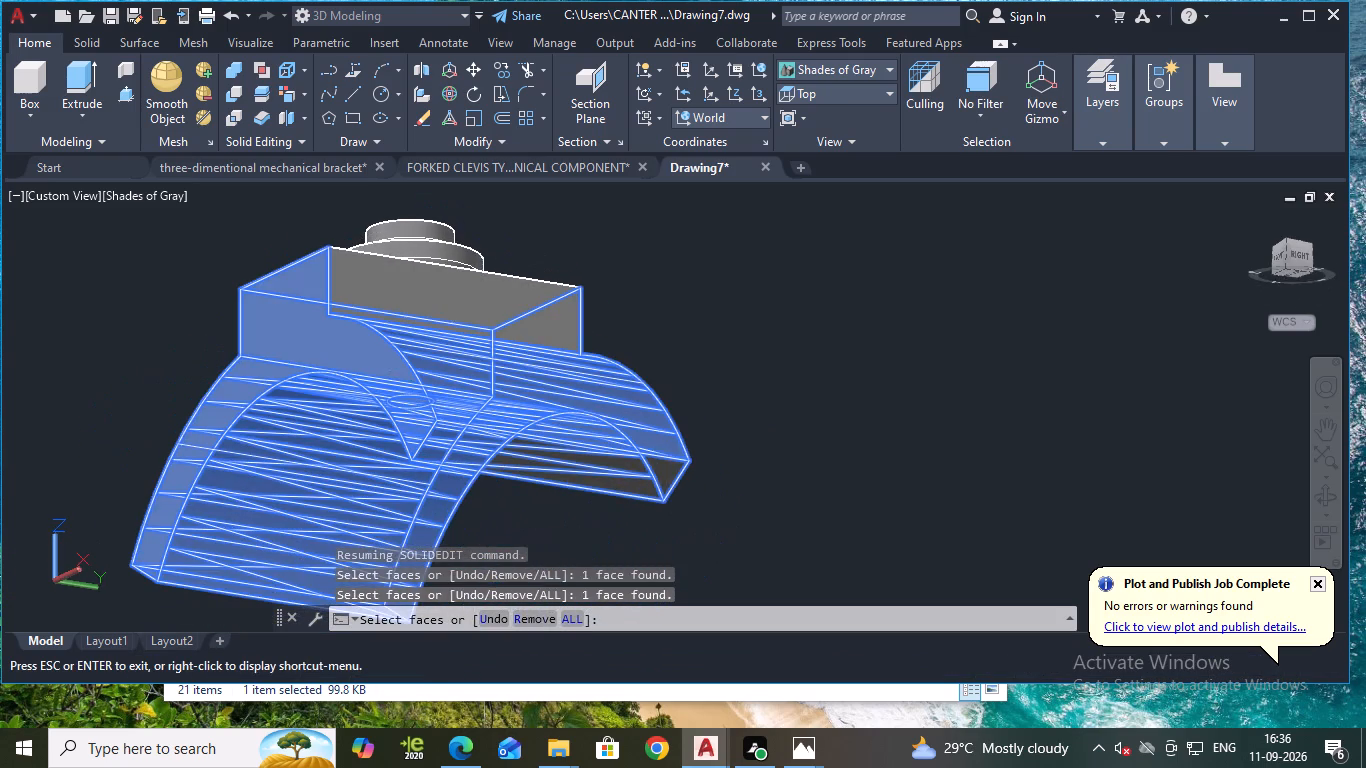
{"action": "left_click", "coordinate": [509, 305]}
{"action": "left_click", "coordinate": [512, 317]}
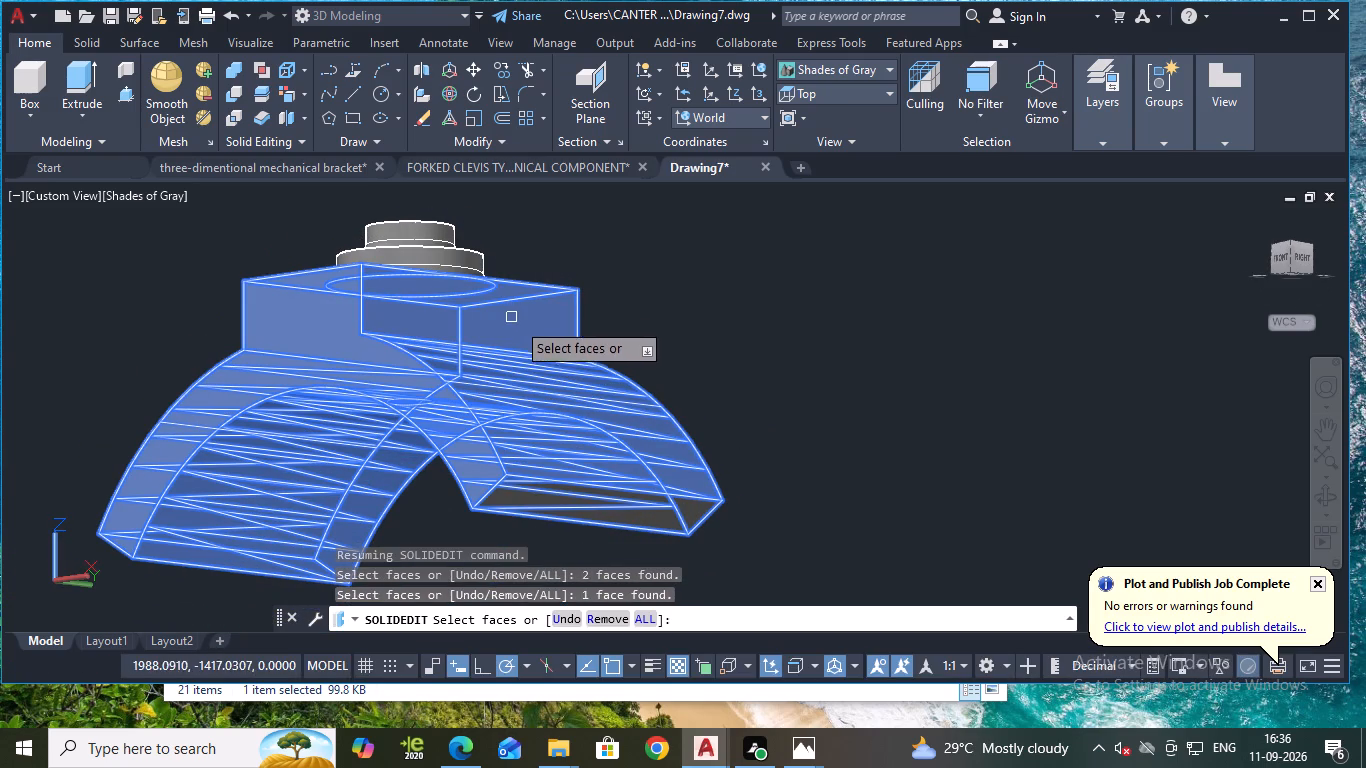
{"action": "scroll", "coordinate": [644, 371], "scroll_direction": "down", "scroll_amount": 1}
{"action": "middle_click_drag", "start_coordinate": [645, 371], "coordinate": [692, 331], "text": "shift"}
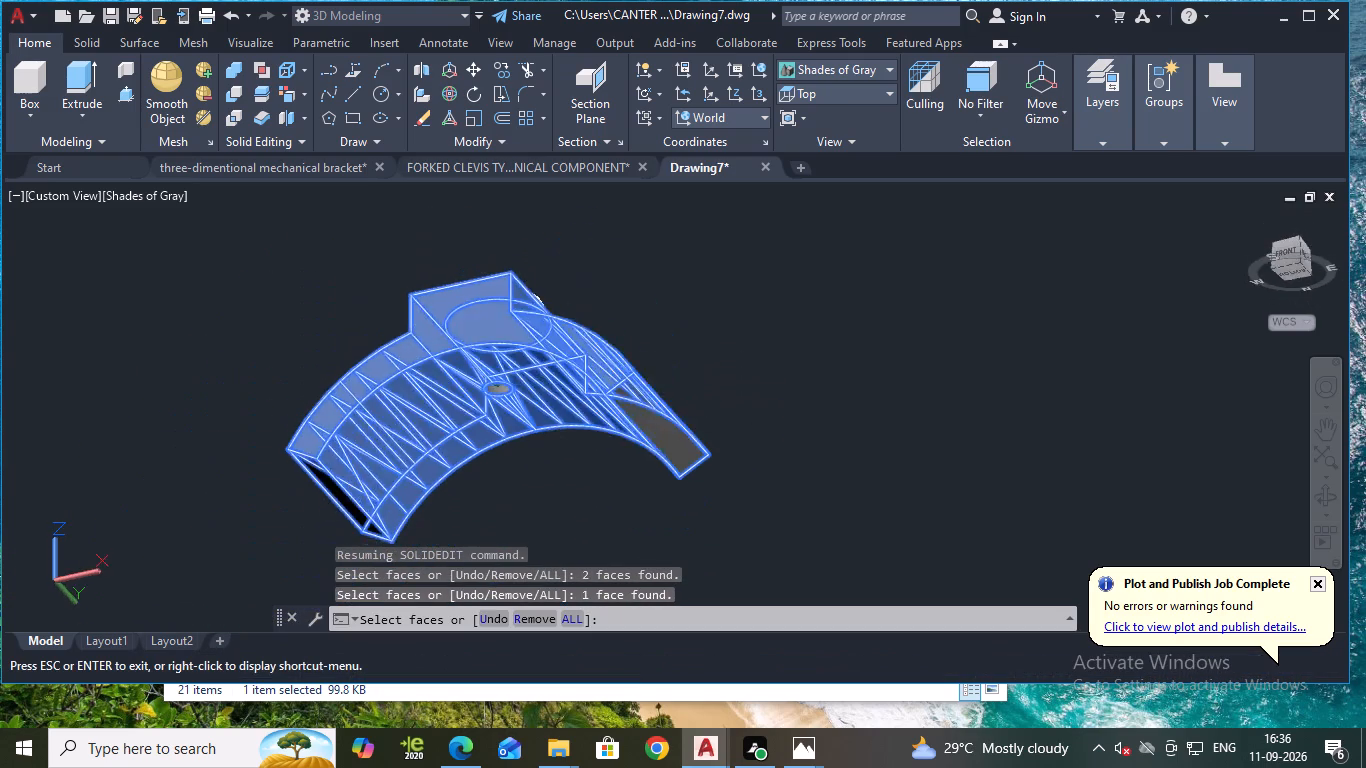
{"action": "middle_click_drag", "start_coordinate": [692, 331], "coordinate": [685, 363], "text": "shift"}
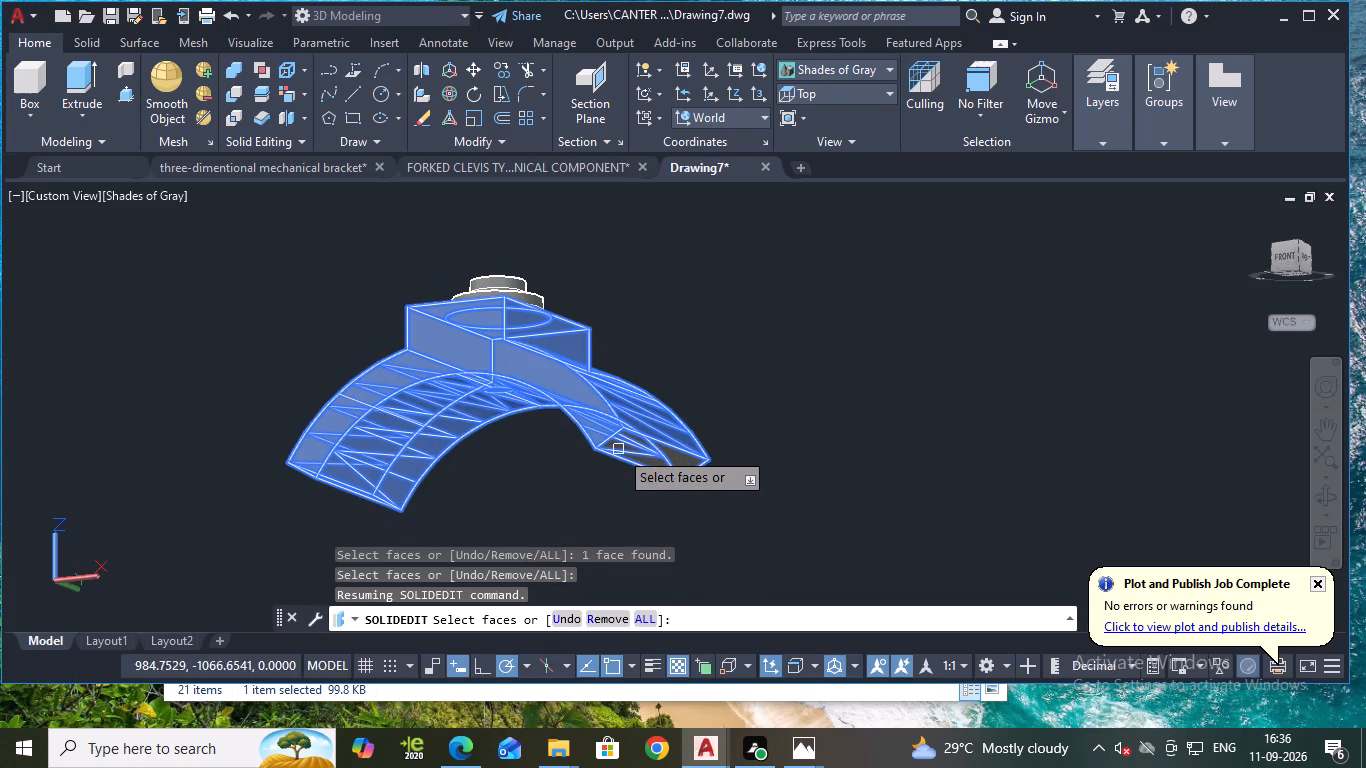
{"action": "left_click", "coordinate": [619, 451]}
{"action": "middle_click_drag", "start_coordinate": [466, 502], "coordinate": [481, 382]}
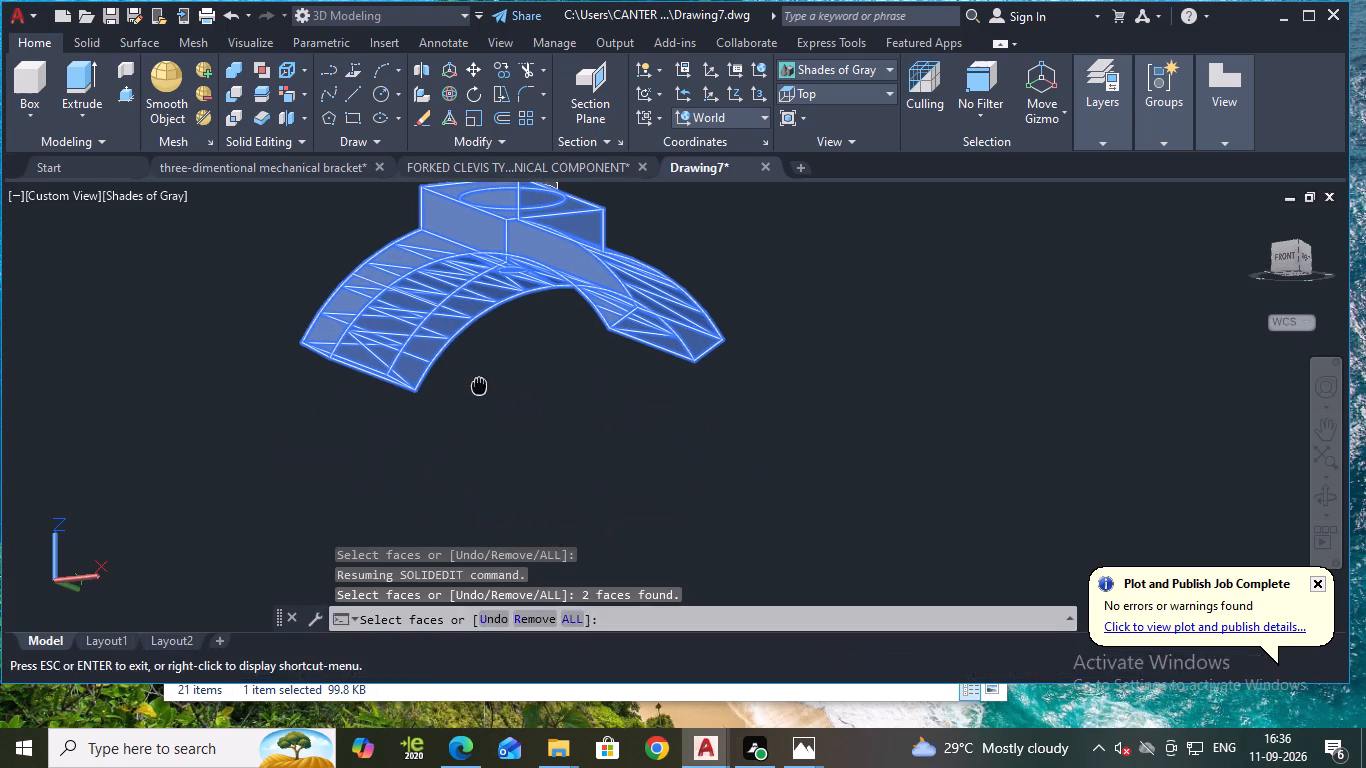
{"action": "middle_click_drag", "start_coordinate": [451, 393], "coordinate": [579, 394], "text": "shift"}
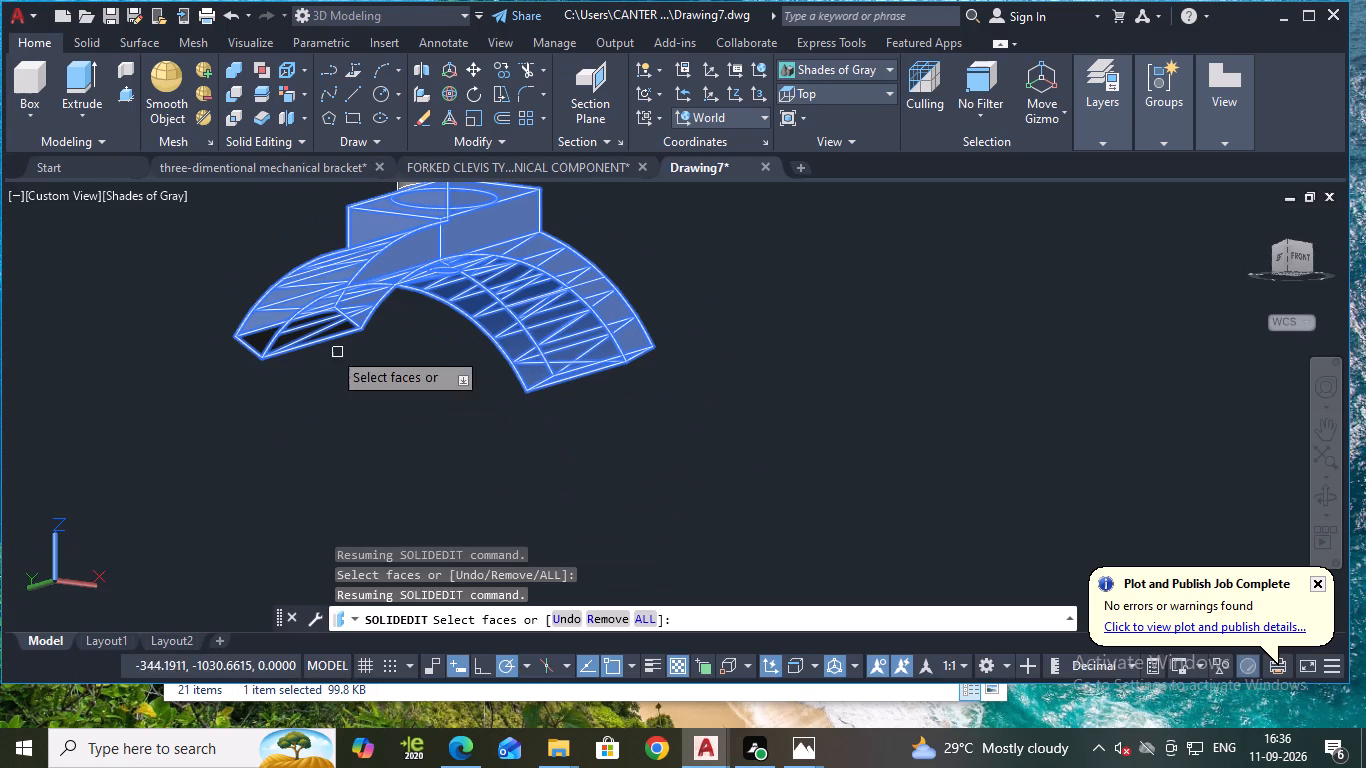
{"action": "left_click", "coordinate": [293, 346]}
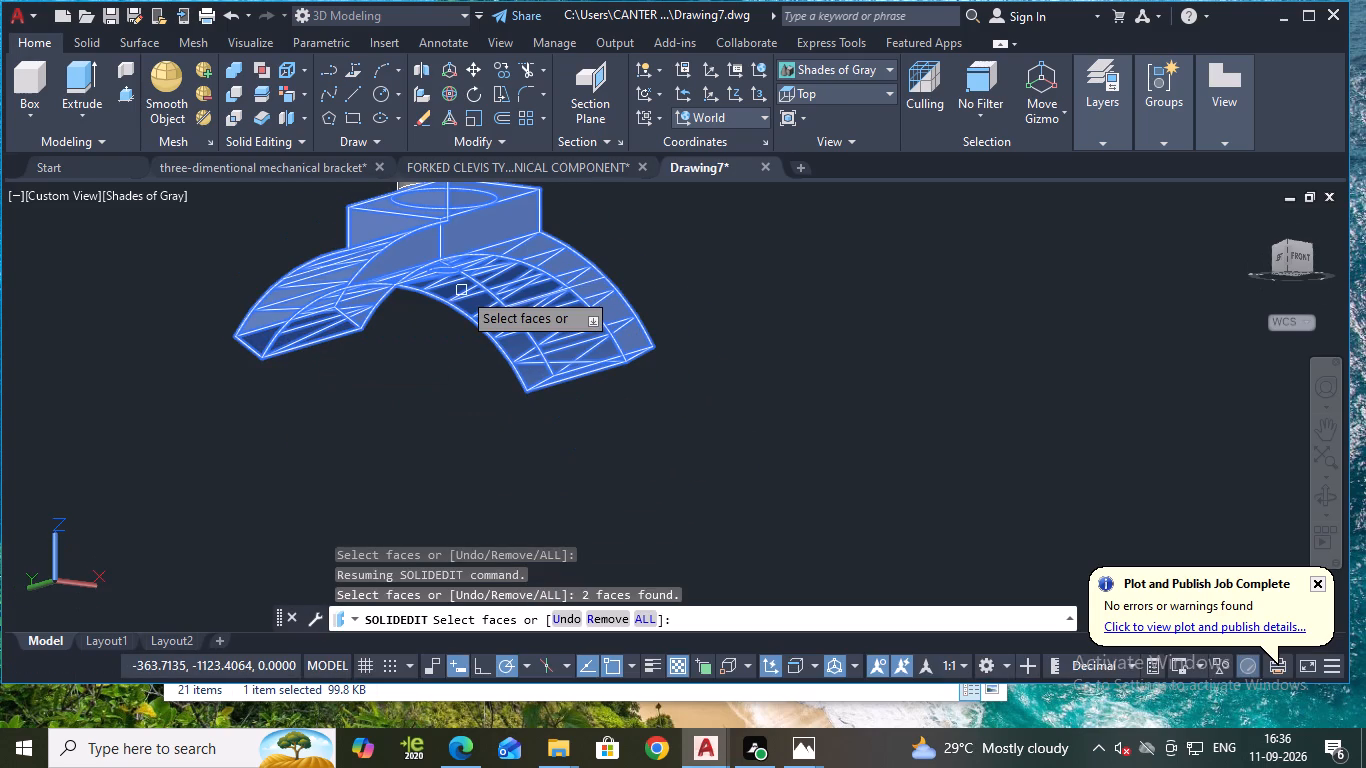
{"action": "key", "text": "Return"}
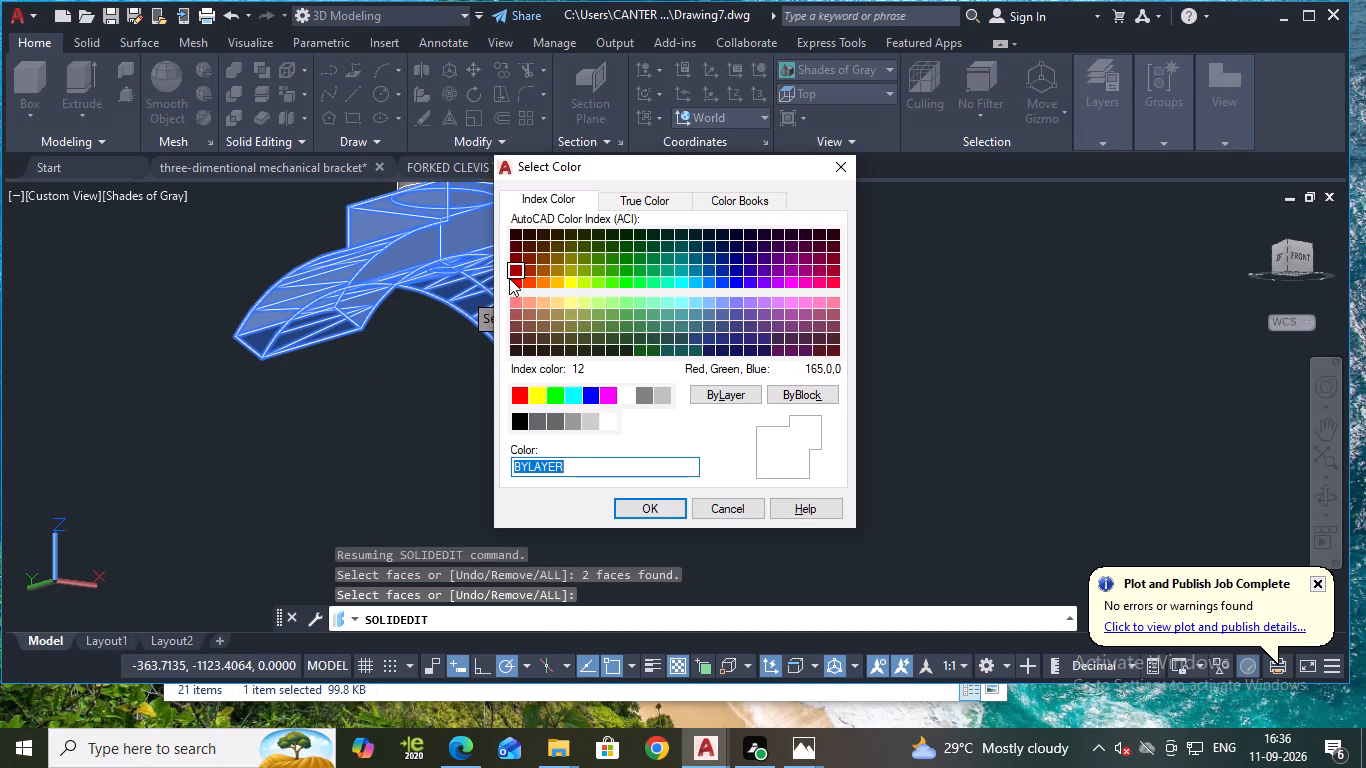
{"action": "left_click", "coordinate": [551, 283]}
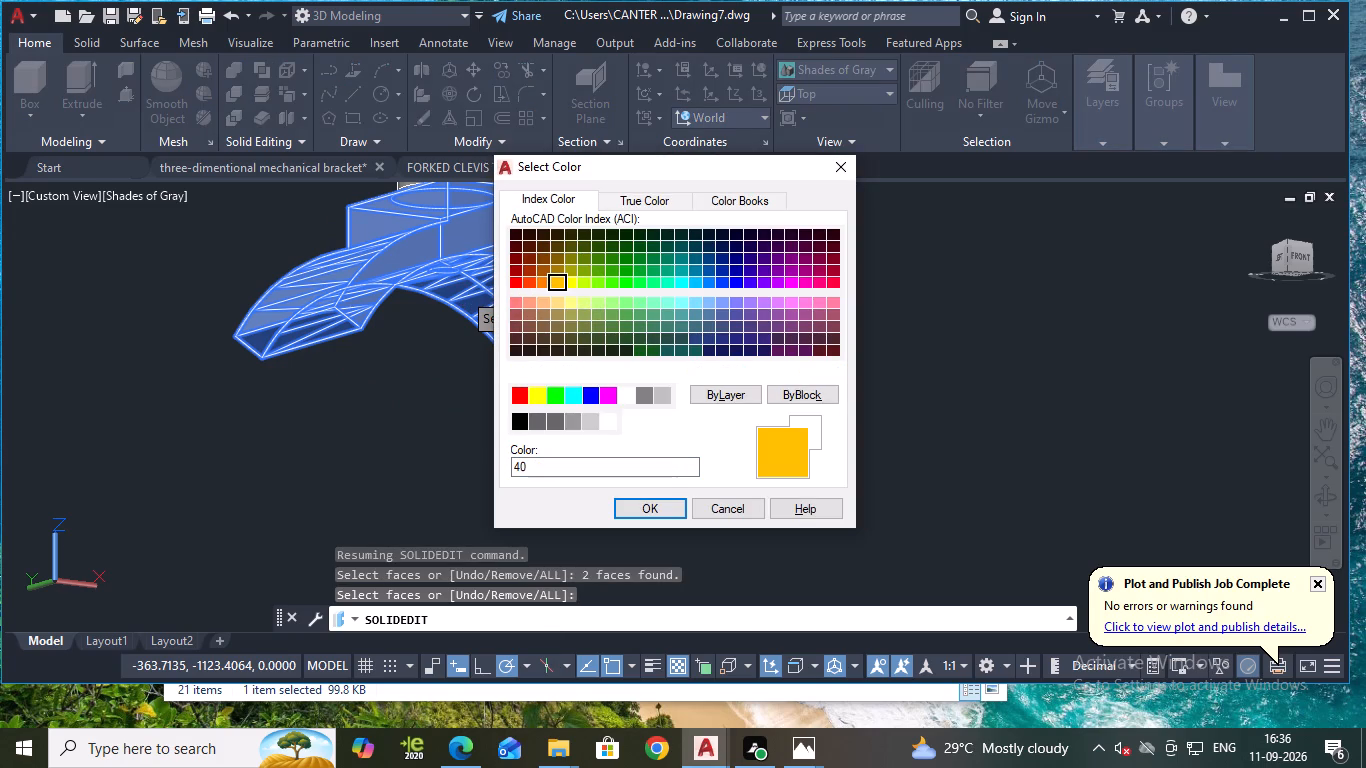
{"action": "left_click", "coordinate": [651, 513]}
{"action": "key", "text": "Return"}
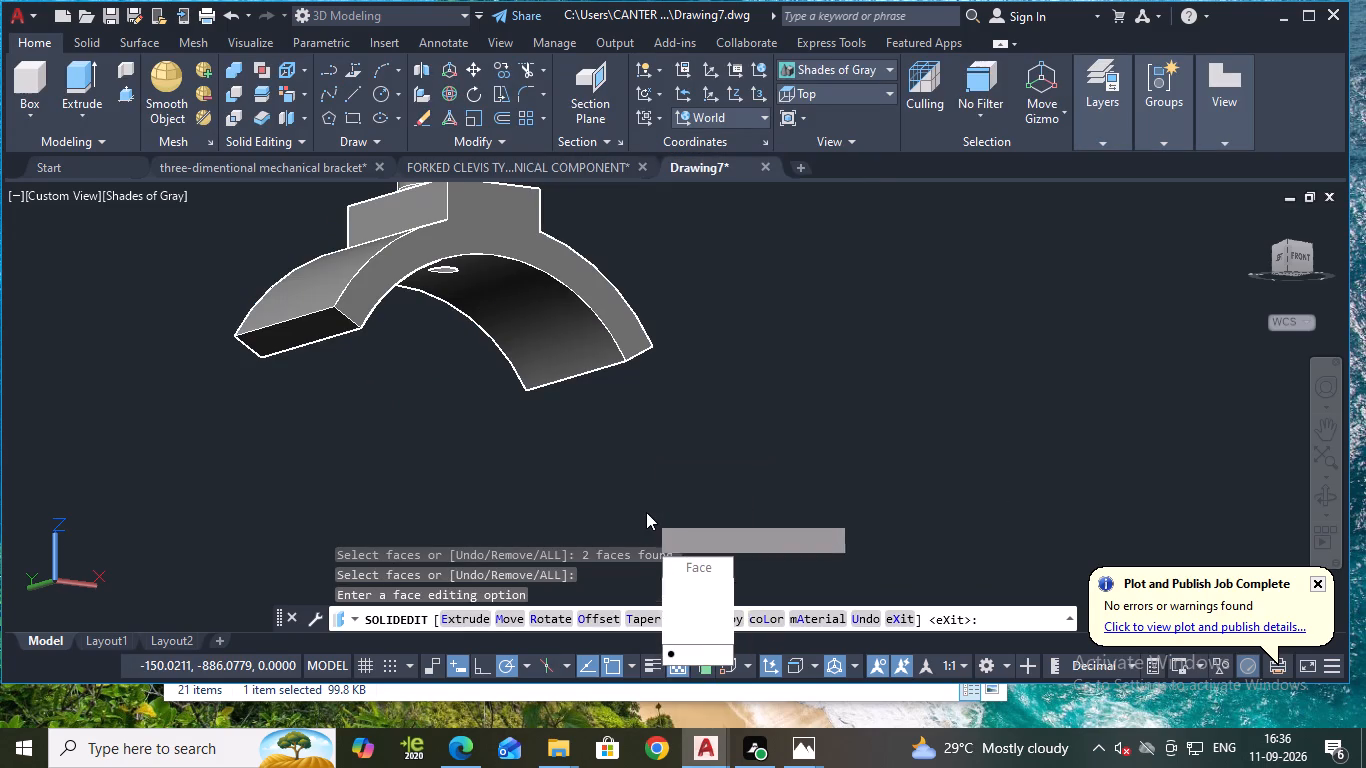
{"action": "key", "text": "Return"}
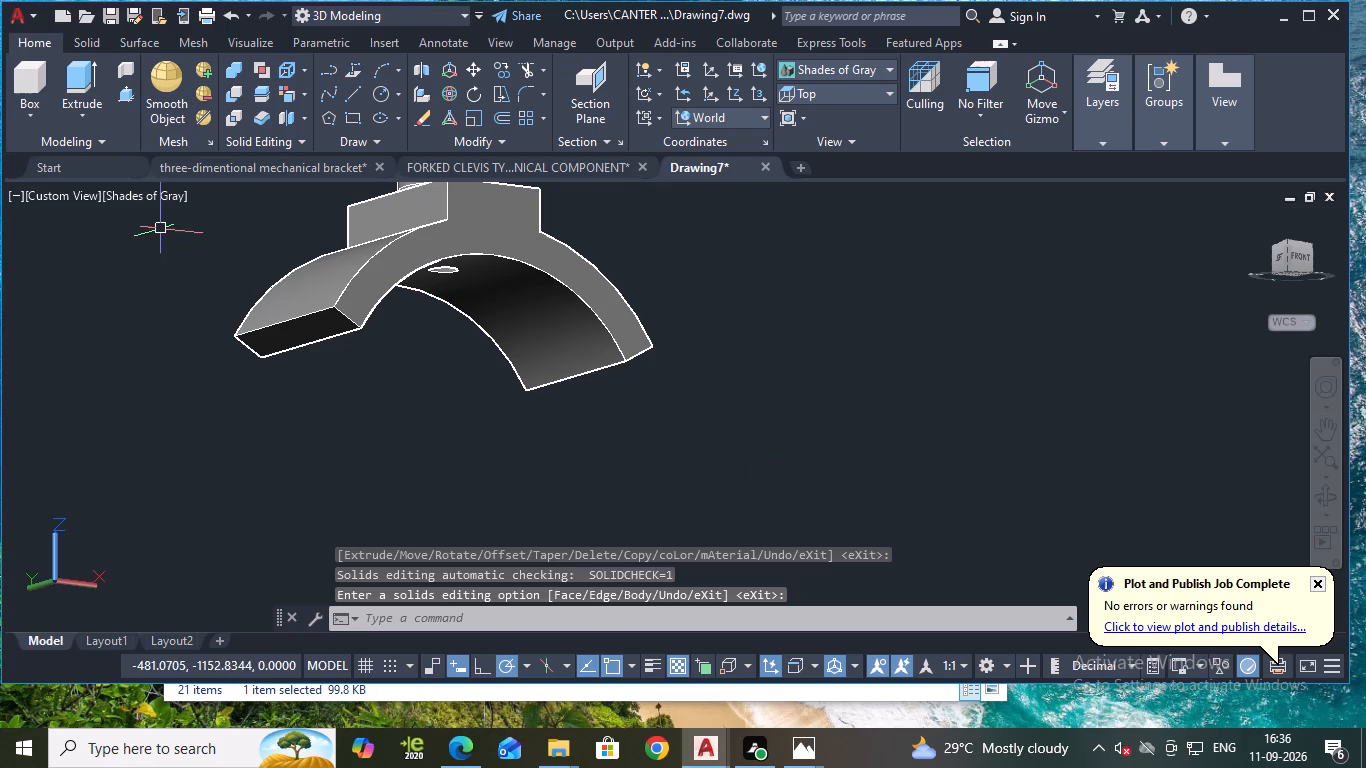
Switch the visual style to Shaded with edges.
{"action": "left_click", "coordinate": [157, 198]}
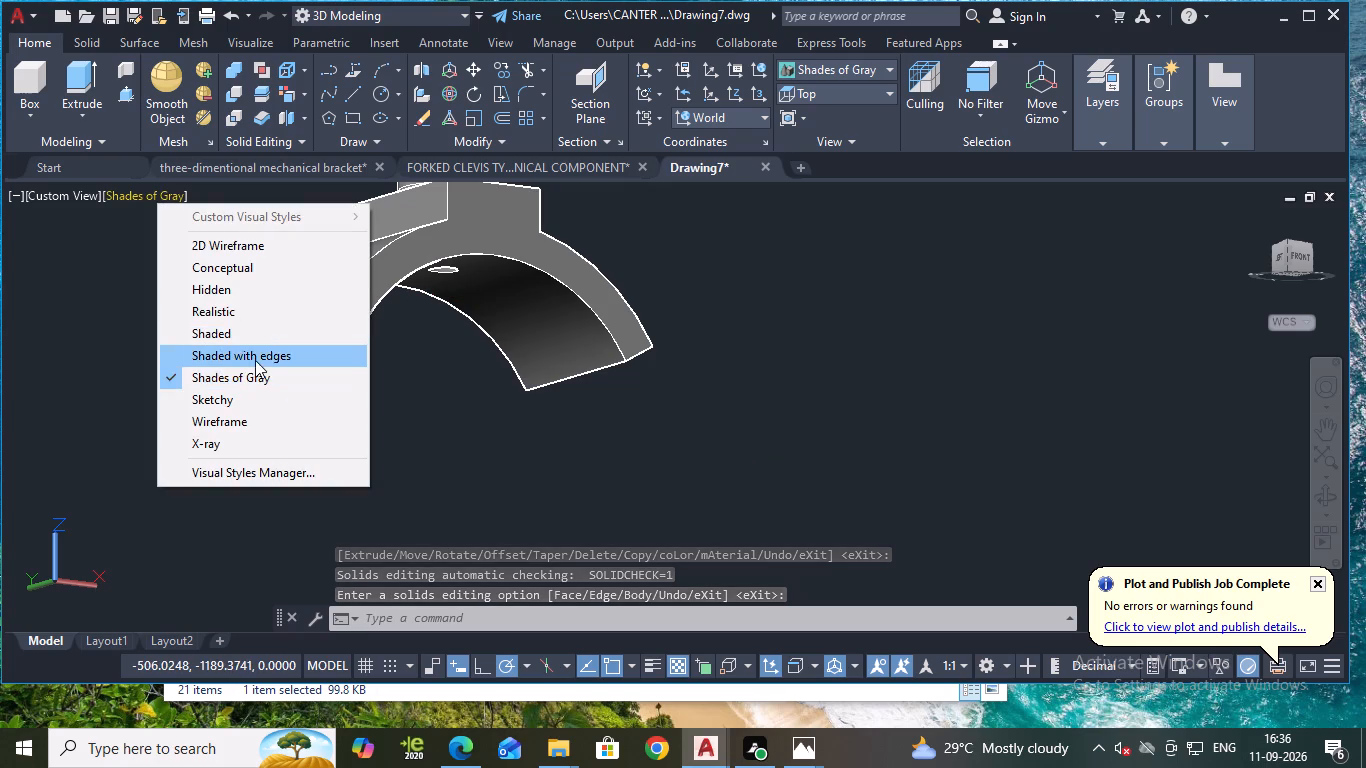
{"action": "left_click", "coordinate": [255, 360]}
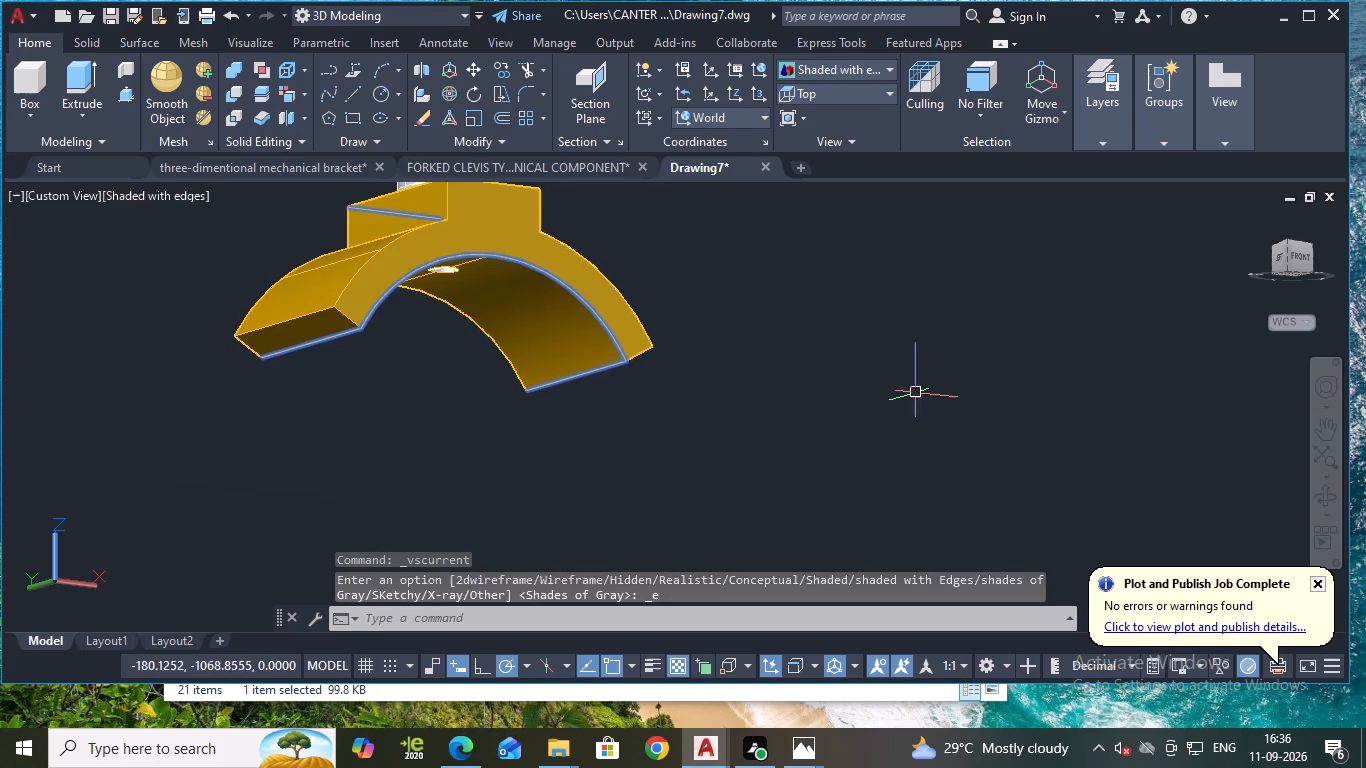
Erase the leftover profile curves lying on the bracket by window-selecting them, keeping the solid itself.
{"action": "middle_click_drag", "start_coordinate": [916, 393], "coordinate": [835, 479], "text": "shift"}
{"action": "key", "text": "Delete"}
{"action": "key", "text": "Delete"}
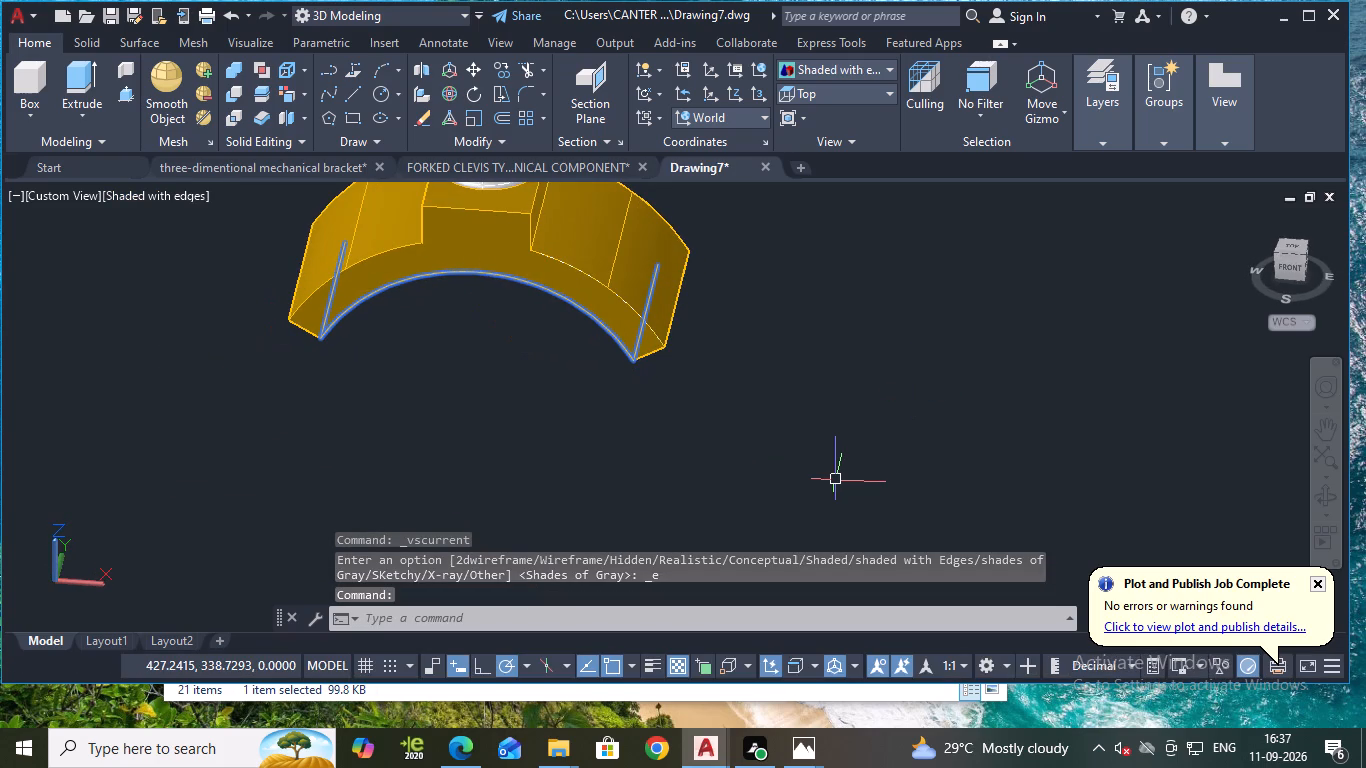
{"action": "key", "text": "Delete"}
{"action": "key", "text": "Escape"}
{"action": "left_click", "coordinate": [603, 325]}
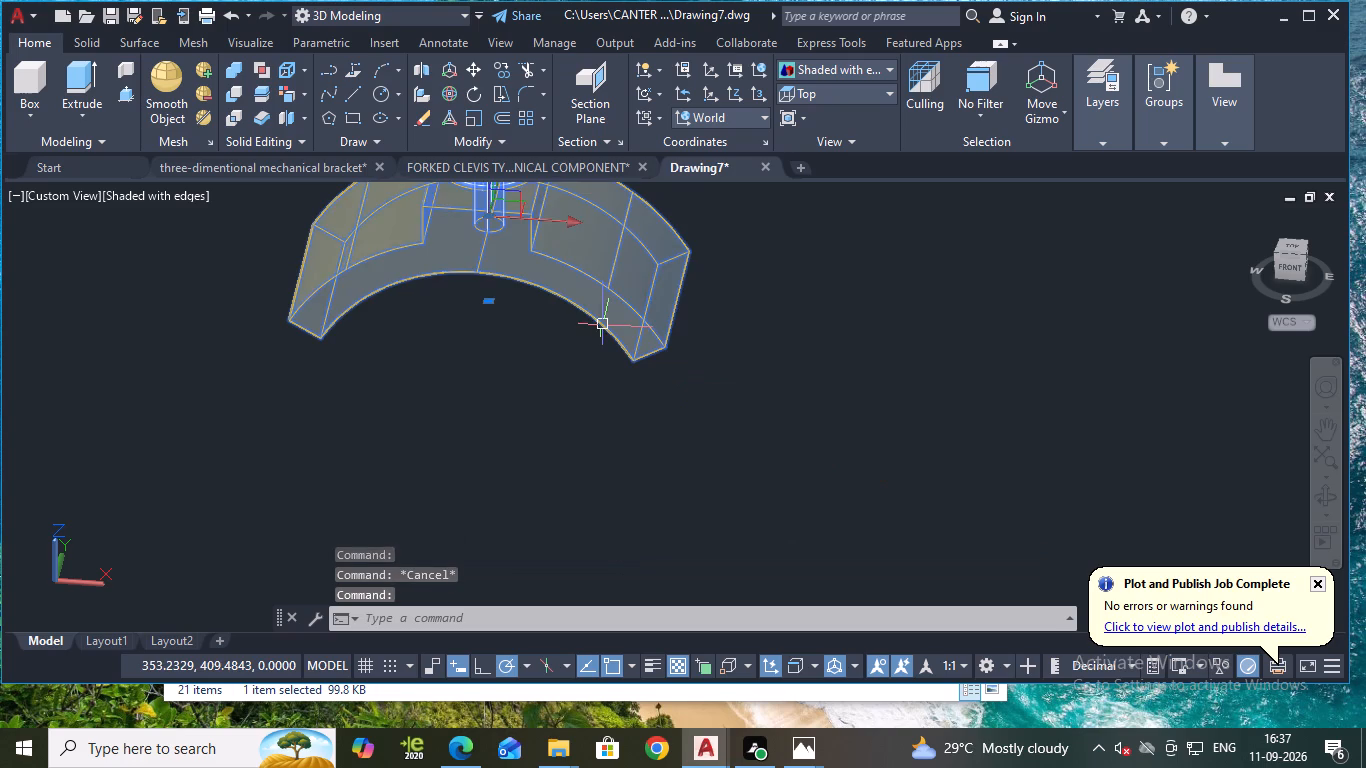
{"action": "key", "text": "Escape"}
{"action": "left_click", "coordinate": [602, 325]}
{"action": "key", "text": "Escape"}
{"action": "scroll", "coordinate": [590, 320], "scroll_direction": "down", "scroll_amount": 1}
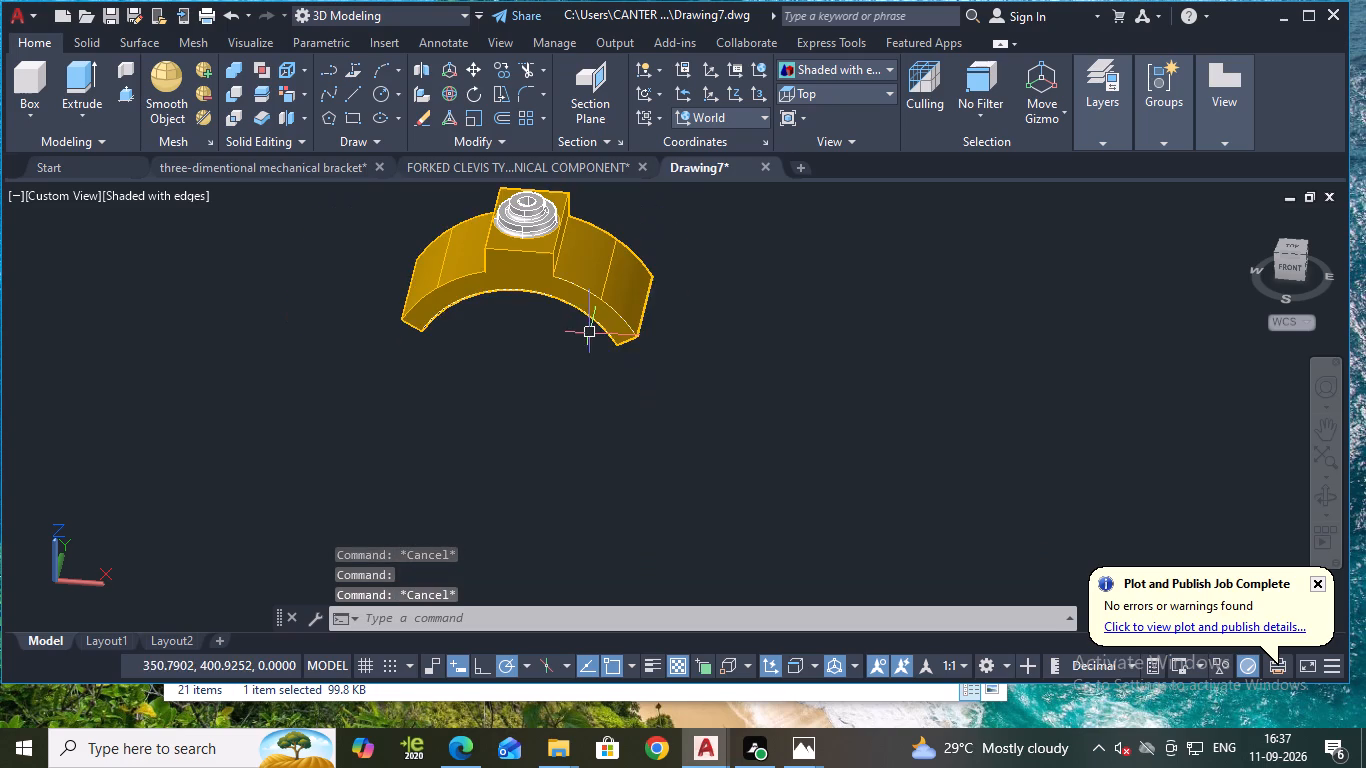
{"action": "middle_click_drag", "start_coordinate": [604, 337], "coordinate": [651, 370]}
{"action": "left_click", "coordinate": [437, 237]}
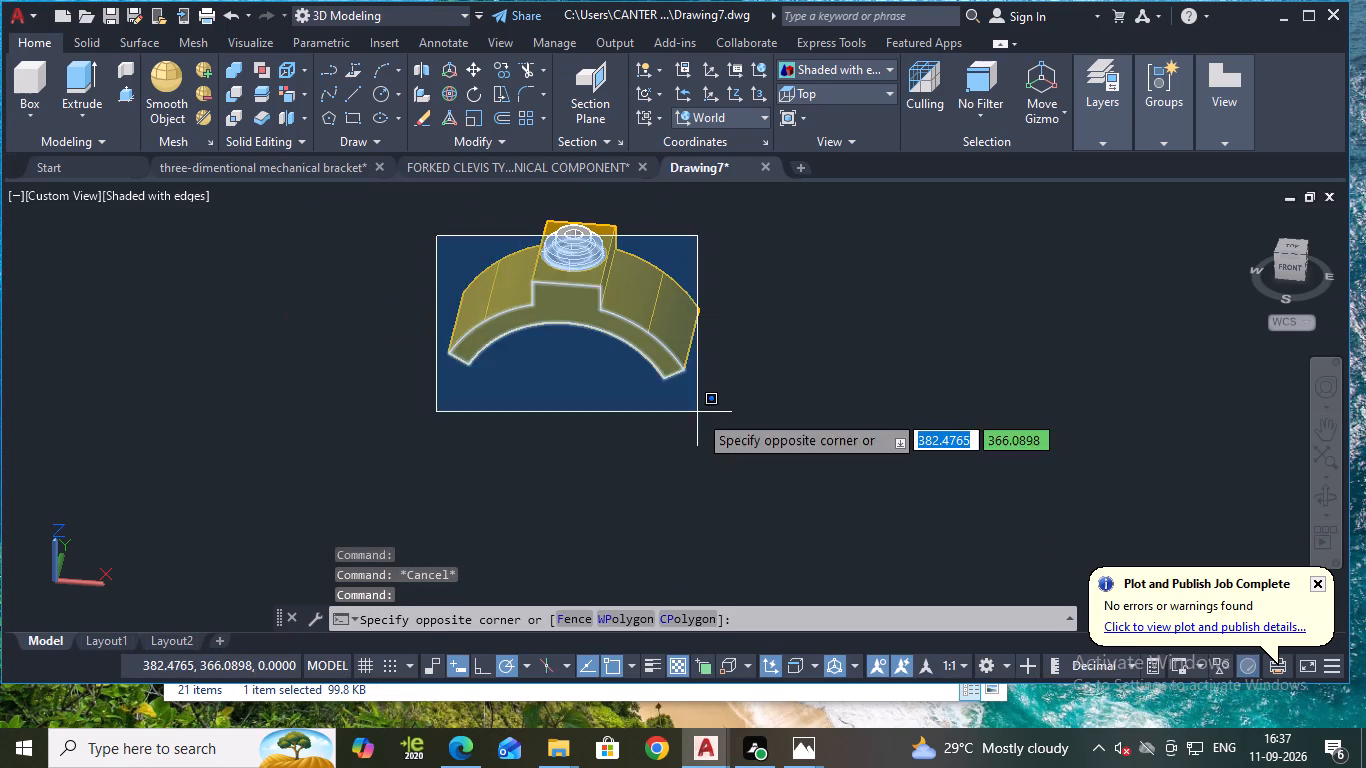
{"action": "left_click", "coordinate": [698, 413]}
{"action": "key", "text": "Delete"}
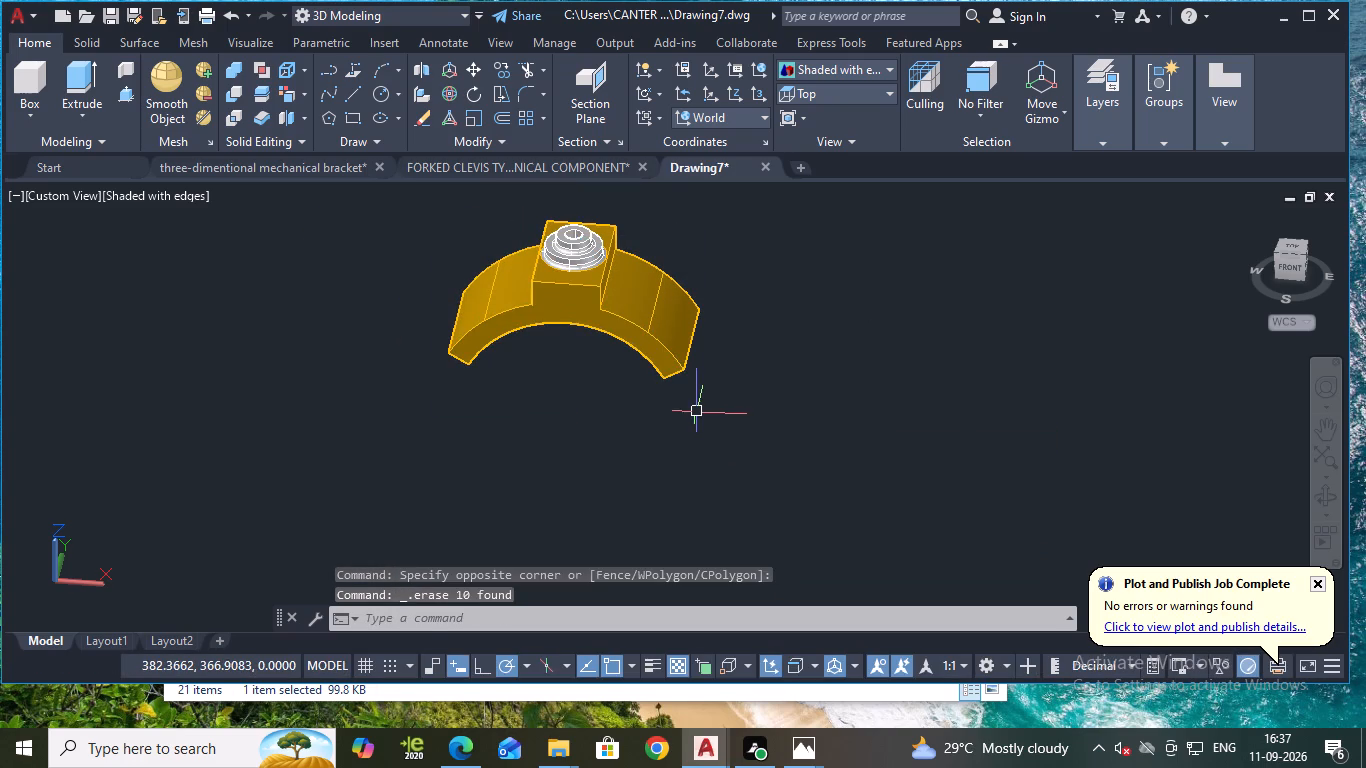
Colour the top and outer side faces of the boss's wider ring with index colour 240.
{"action": "scroll", "coordinate": [610, 276], "scroll_direction": "up", "scroll_amount": 2}
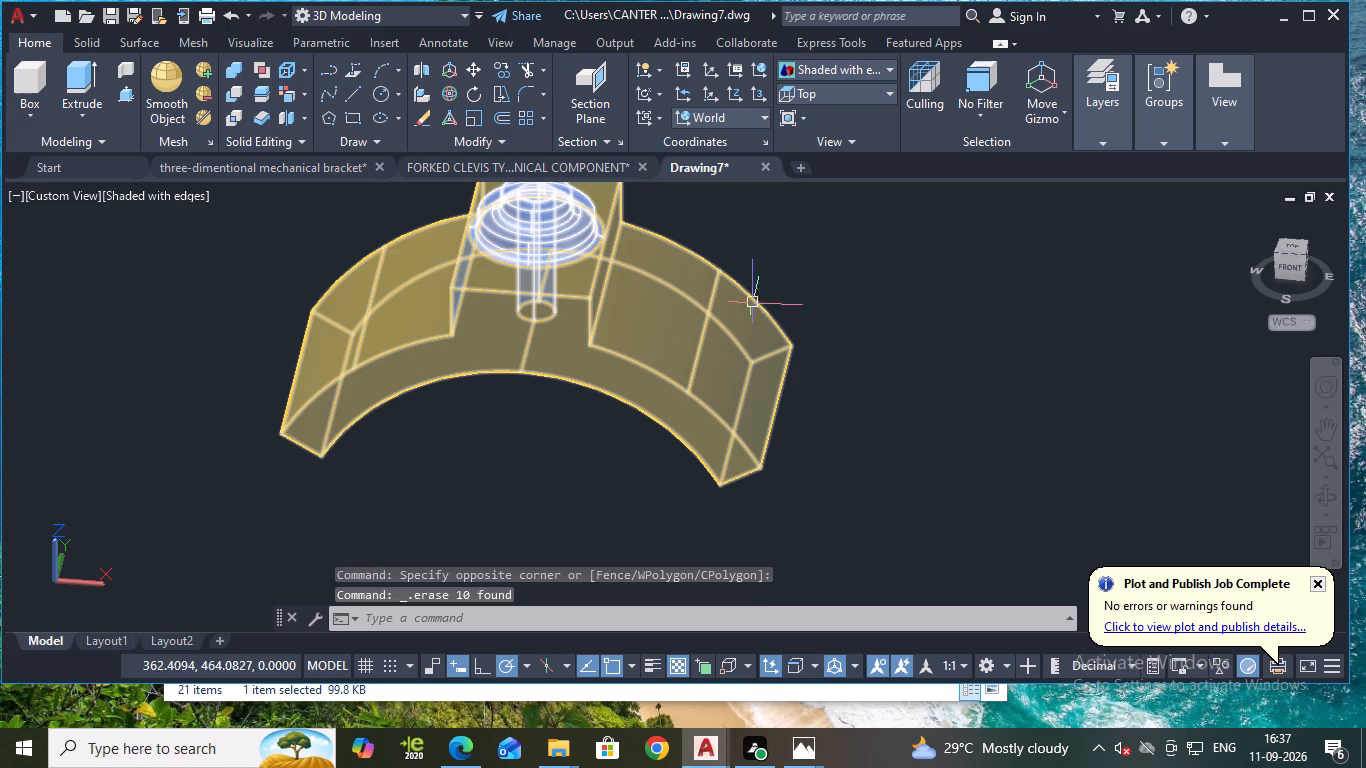
{"action": "scroll", "coordinate": [680, 199], "scroll_direction": "up", "scroll_amount": 1}
{"action": "middle_click_drag", "start_coordinate": [686, 238], "coordinate": [804, 346]}
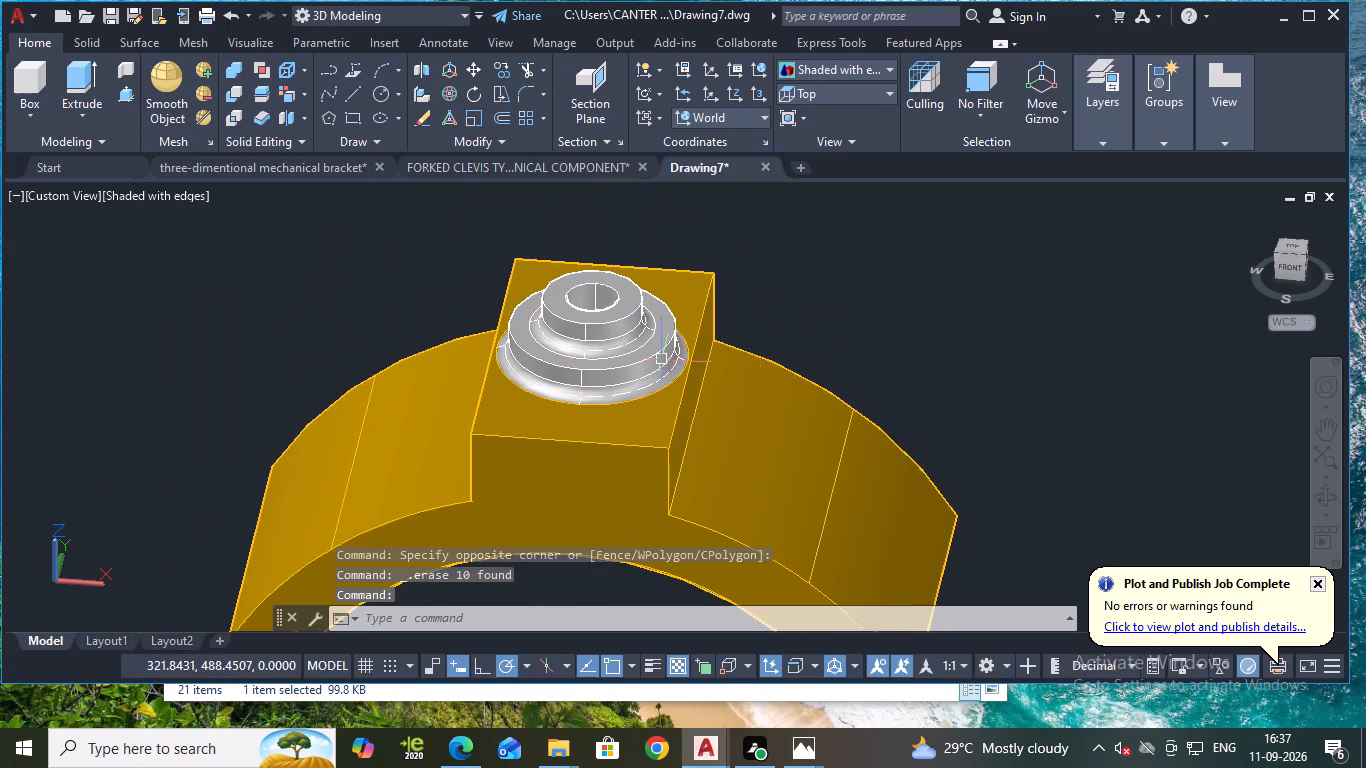
{"action": "key", "text": "Escape"}
{"action": "scroll", "coordinate": [633, 265], "scroll_direction": "up", "scroll_amount": 2}
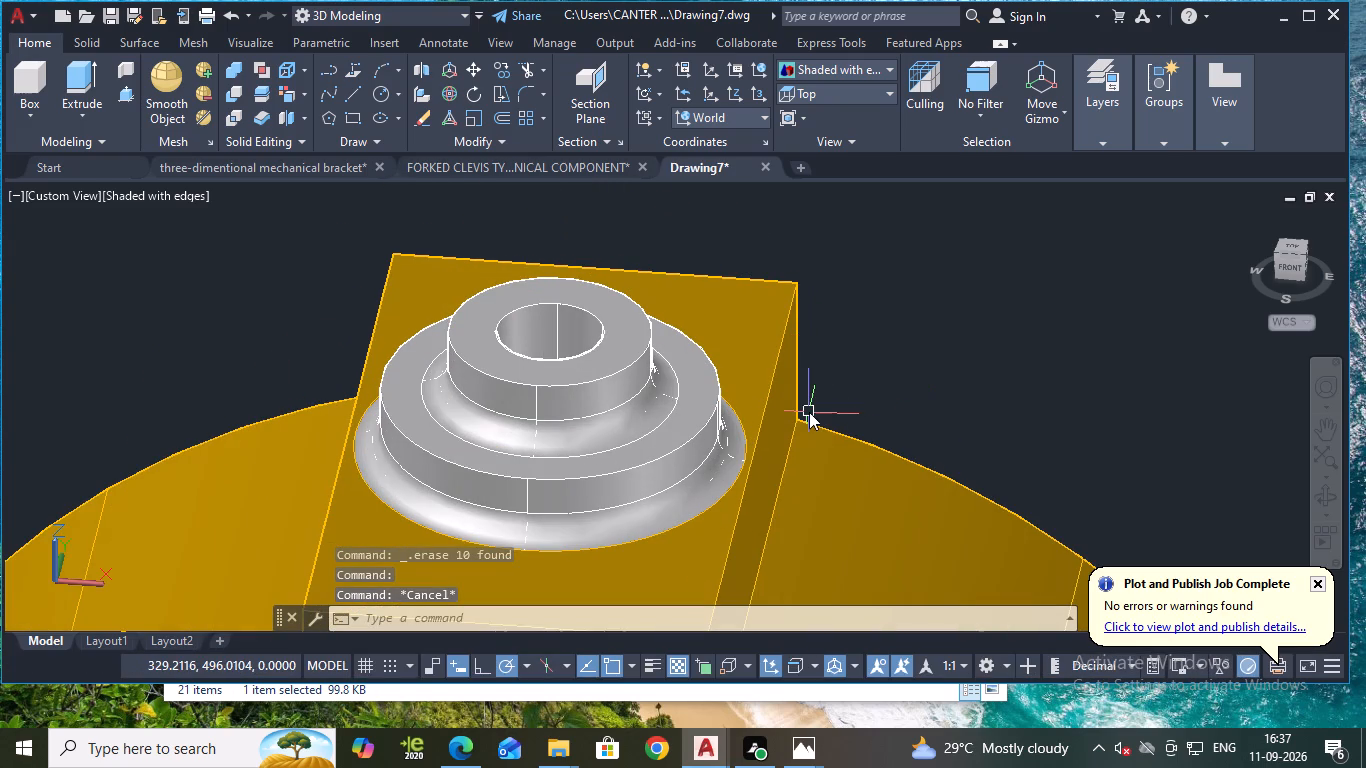
{"action": "left_click", "coordinate": [278, 96]}
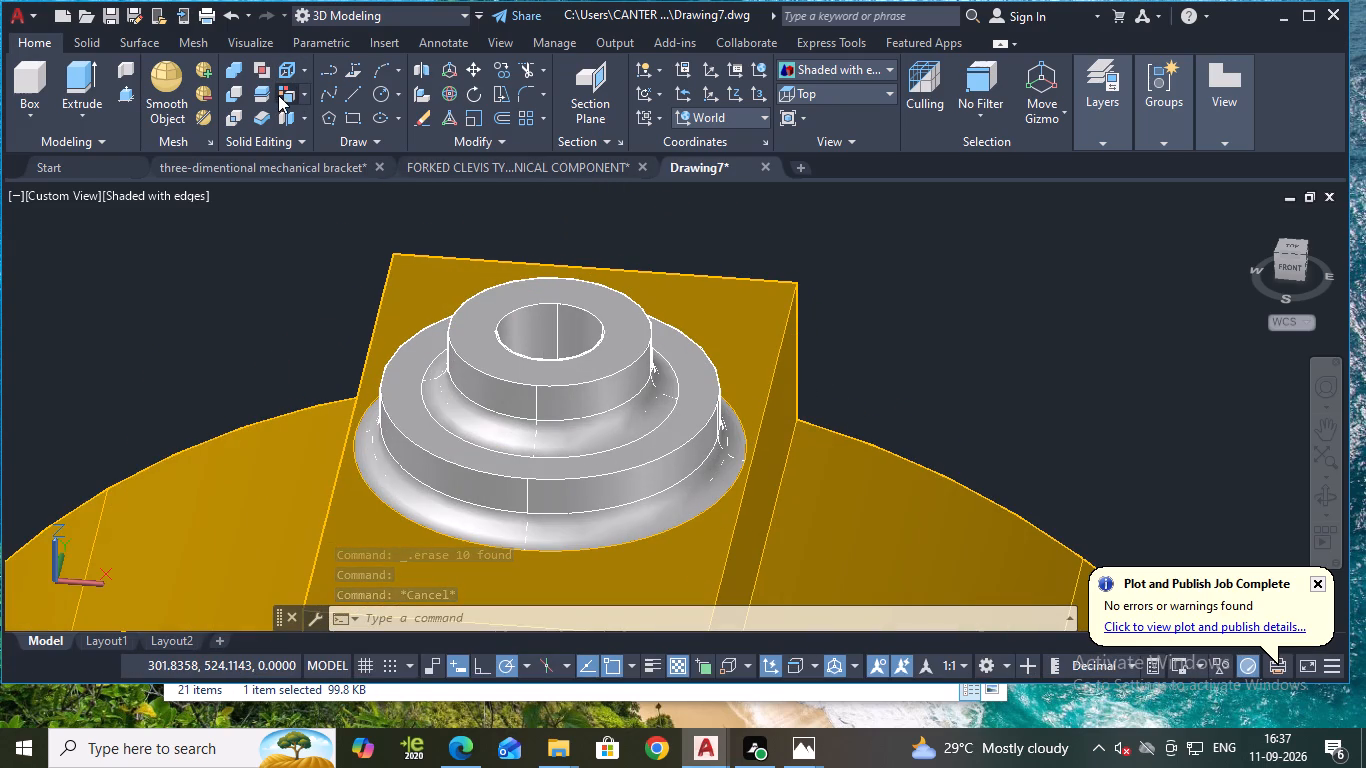
{"action": "left_click", "coordinate": [458, 472]}
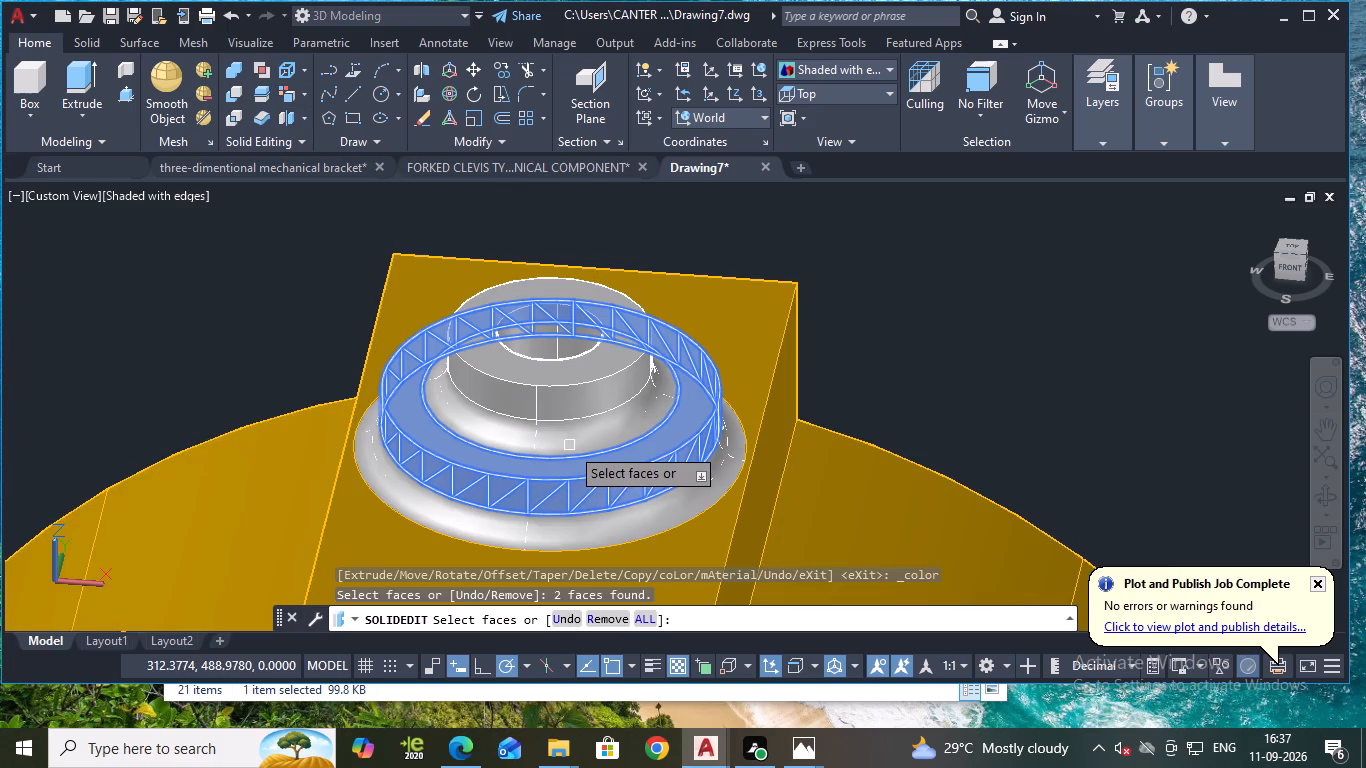
{"action": "key", "text": "Return"}
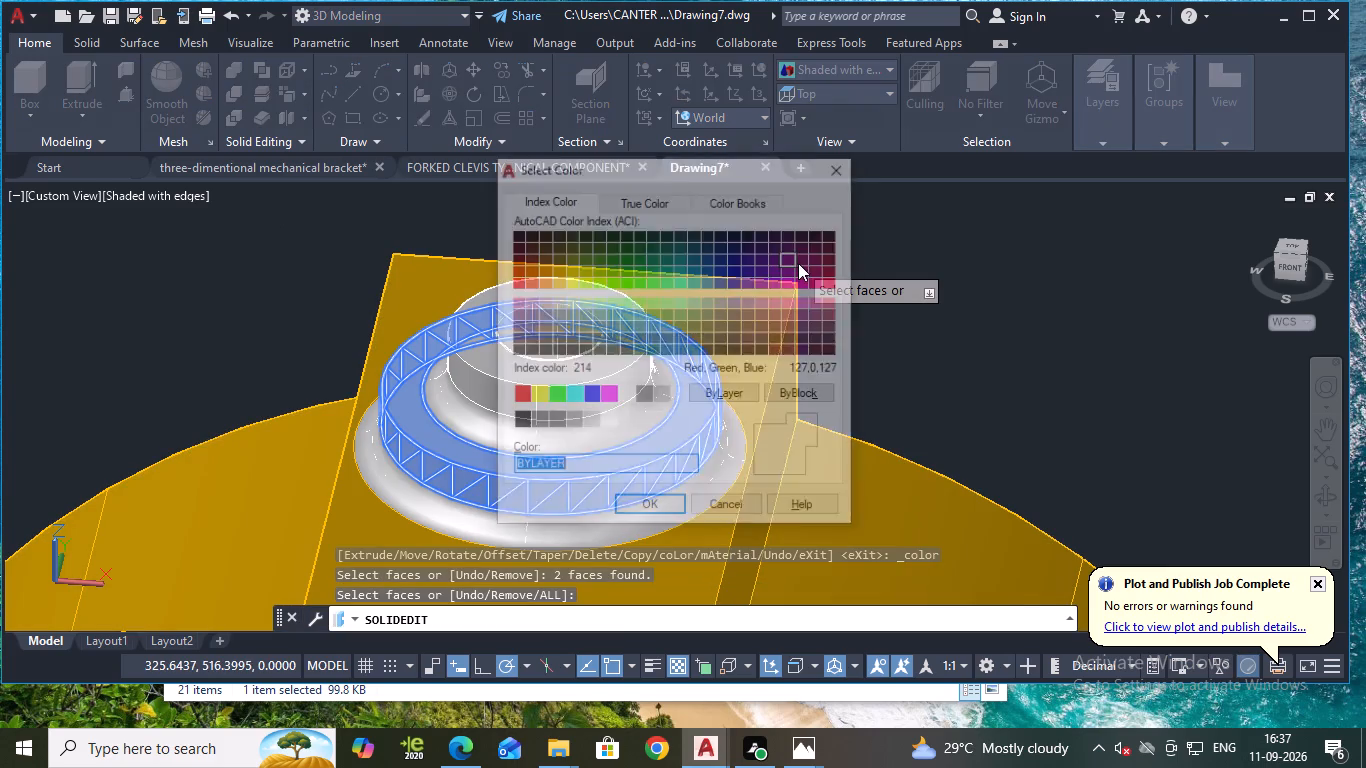
{"action": "left_click", "coordinate": [831, 281]}
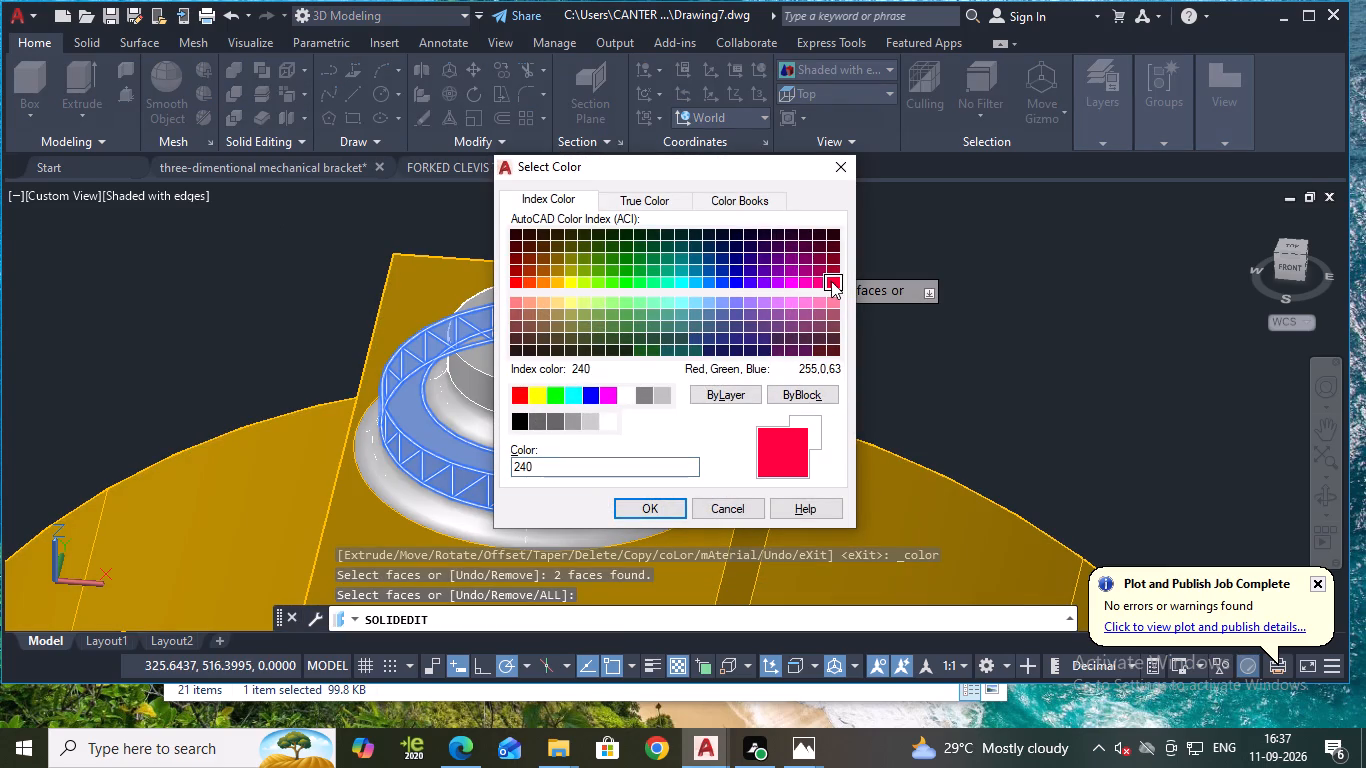
{"action": "left_click", "coordinate": [654, 511]}
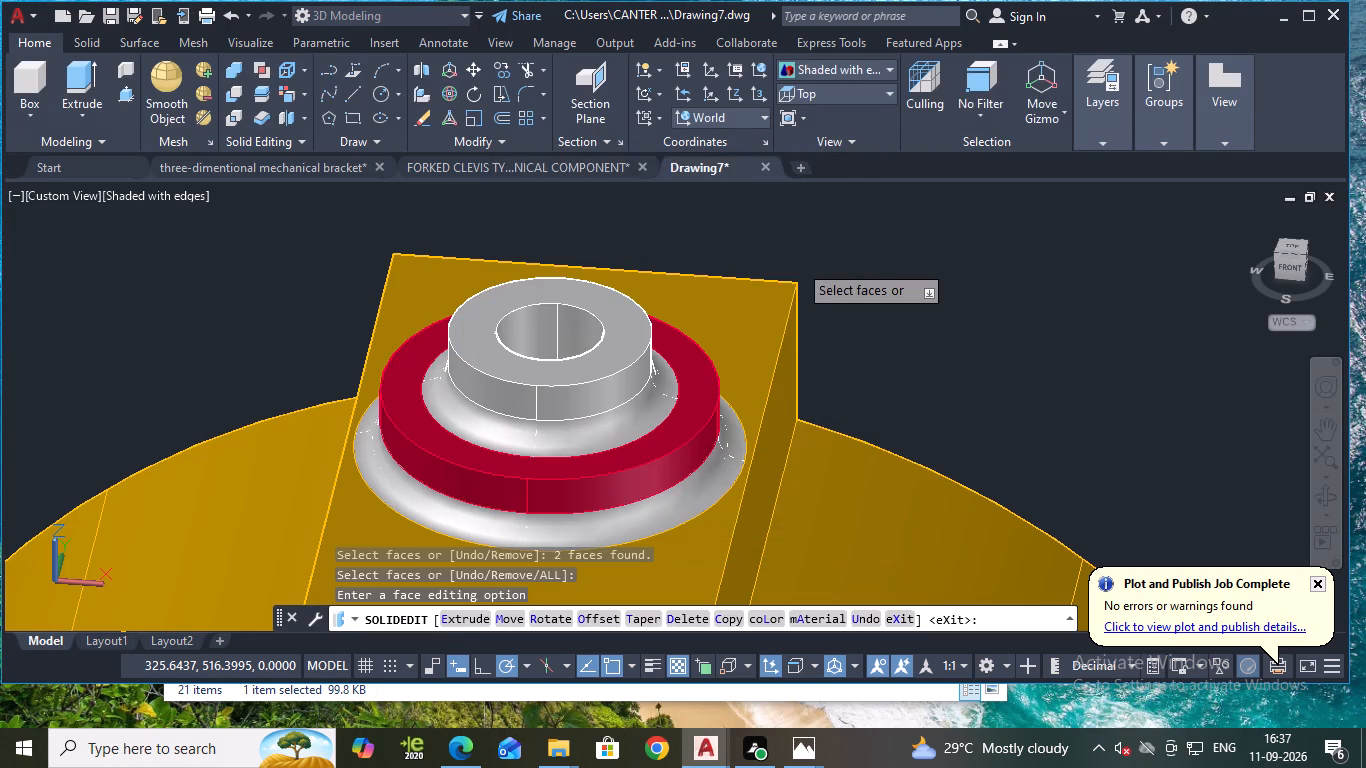
{"action": "key", "text": "Return"}
{"action": "key", "text": "Return"}
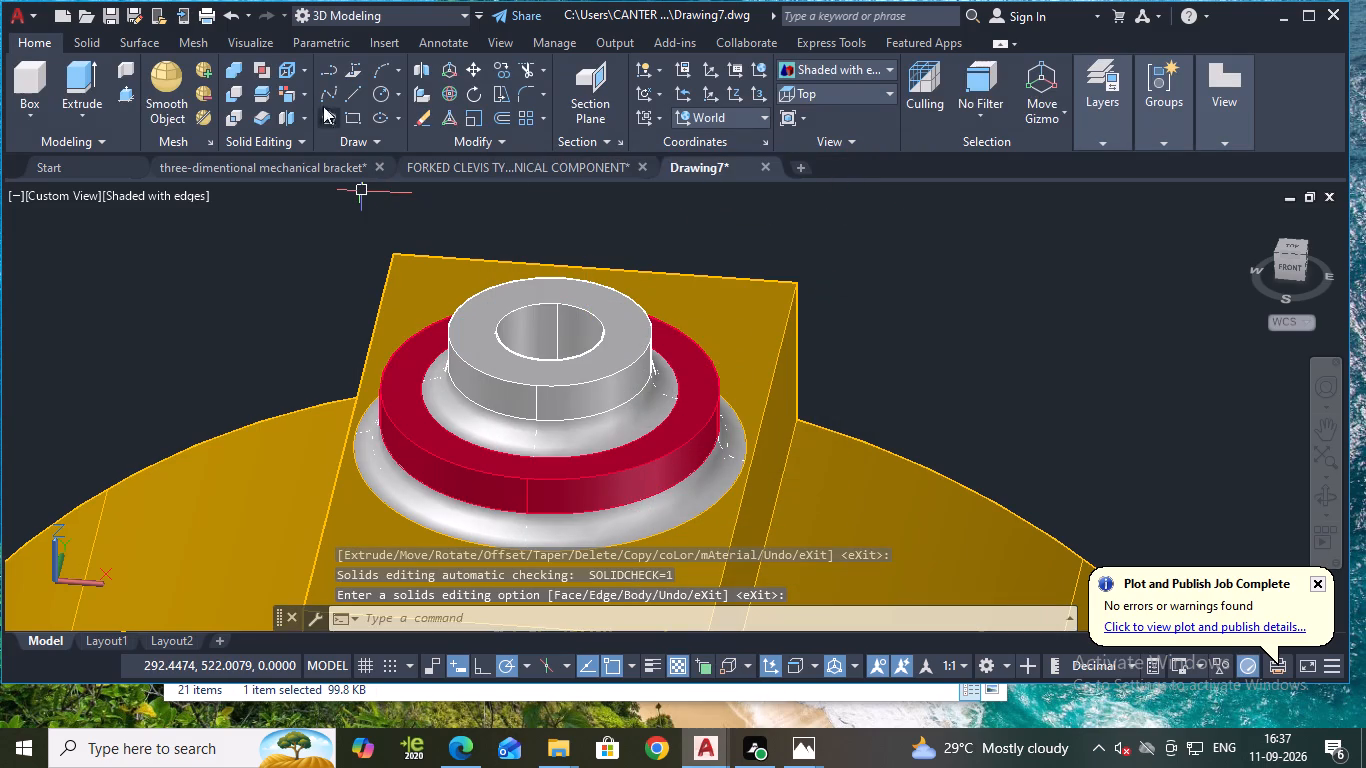
Colour the top and outer side faces of the boss's narrower upper ring with index colour 147.
{"action": "left_click", "coordinate": [281, 100]}
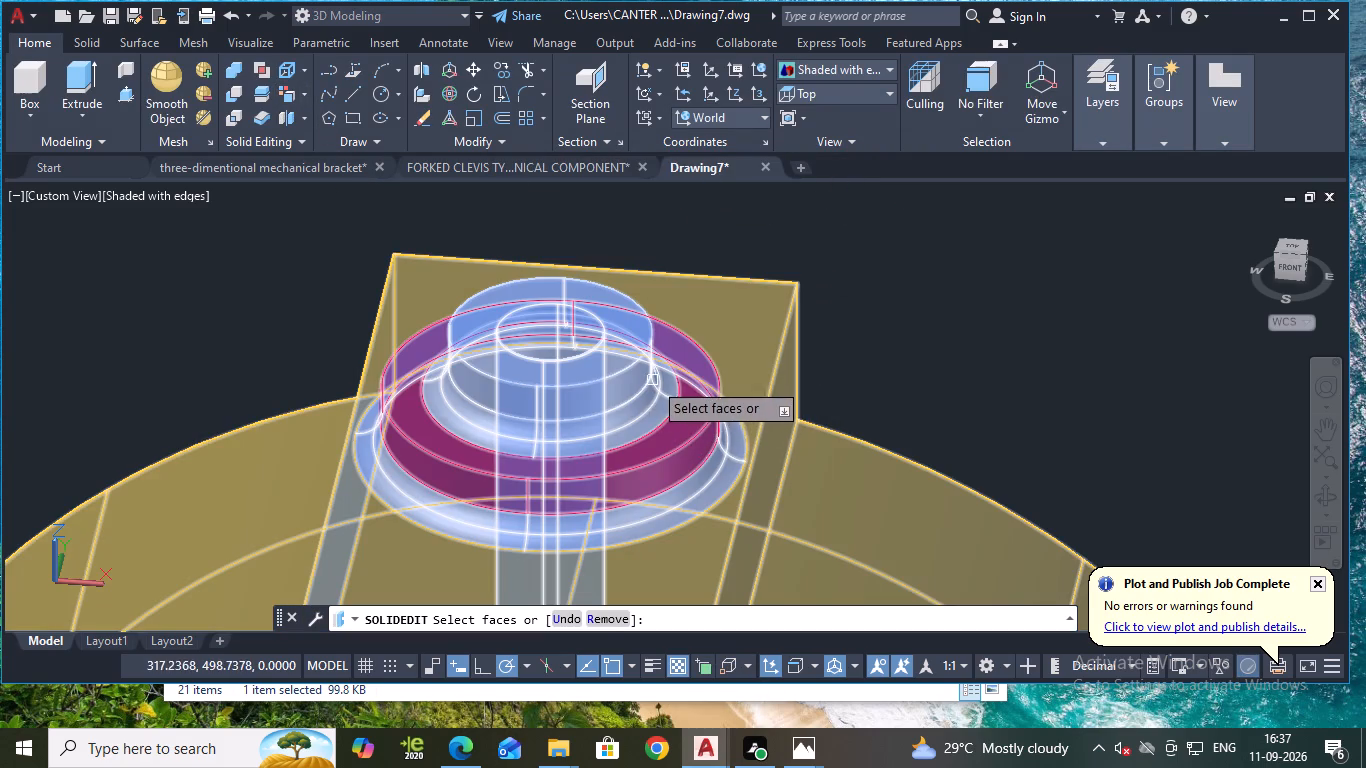
{"action": "left_click", "coordinate": [633, 369]}
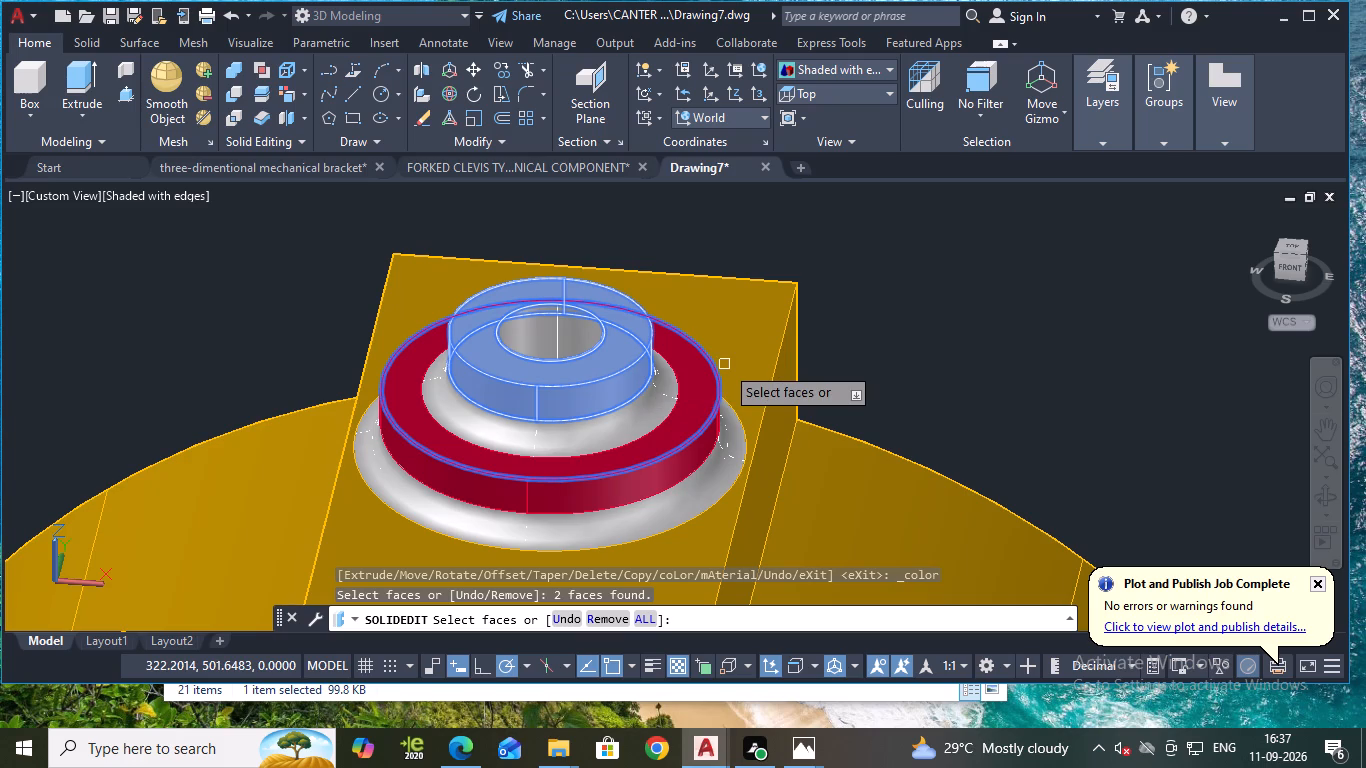
{"action": "key", "text": "Return"}
{"action": "left_click", "coordinate": [701, 336]}
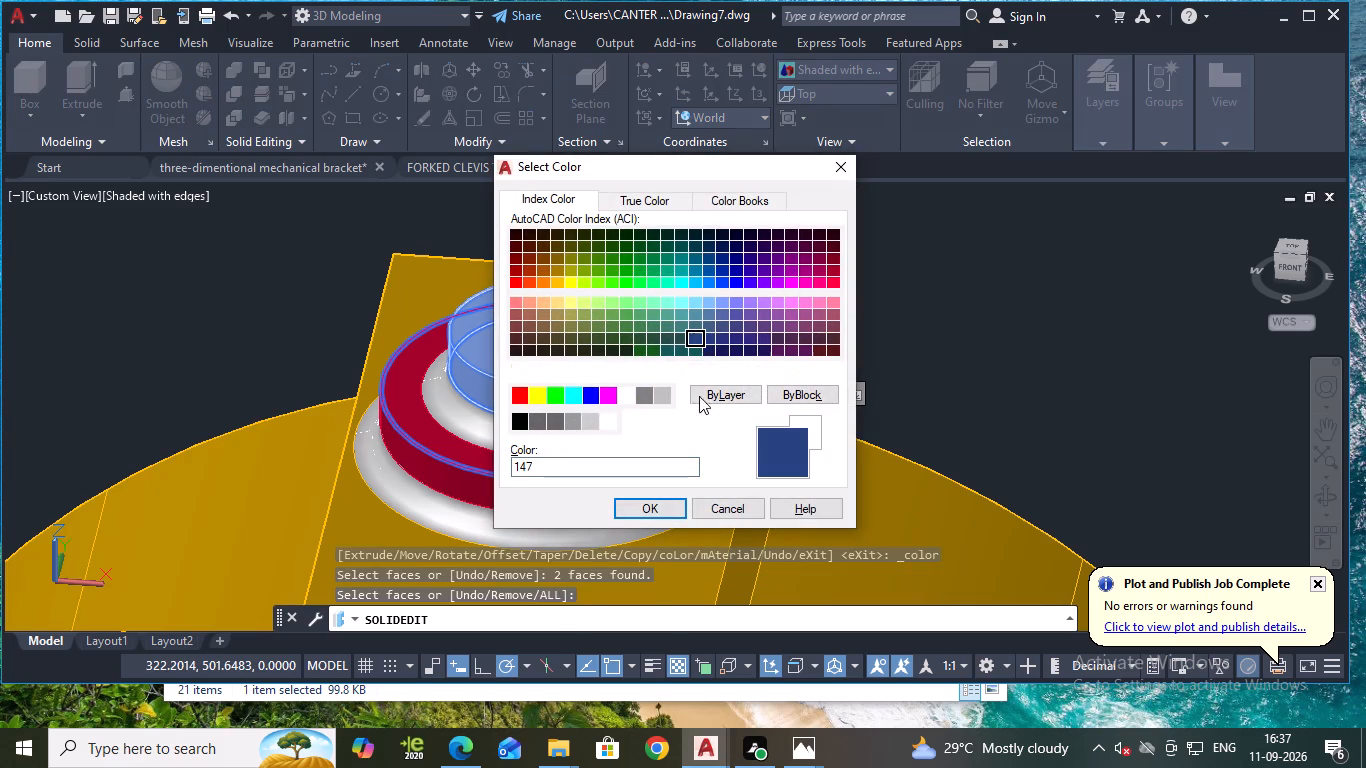
{"action": "left_click", "coordinate": [664, 505]}
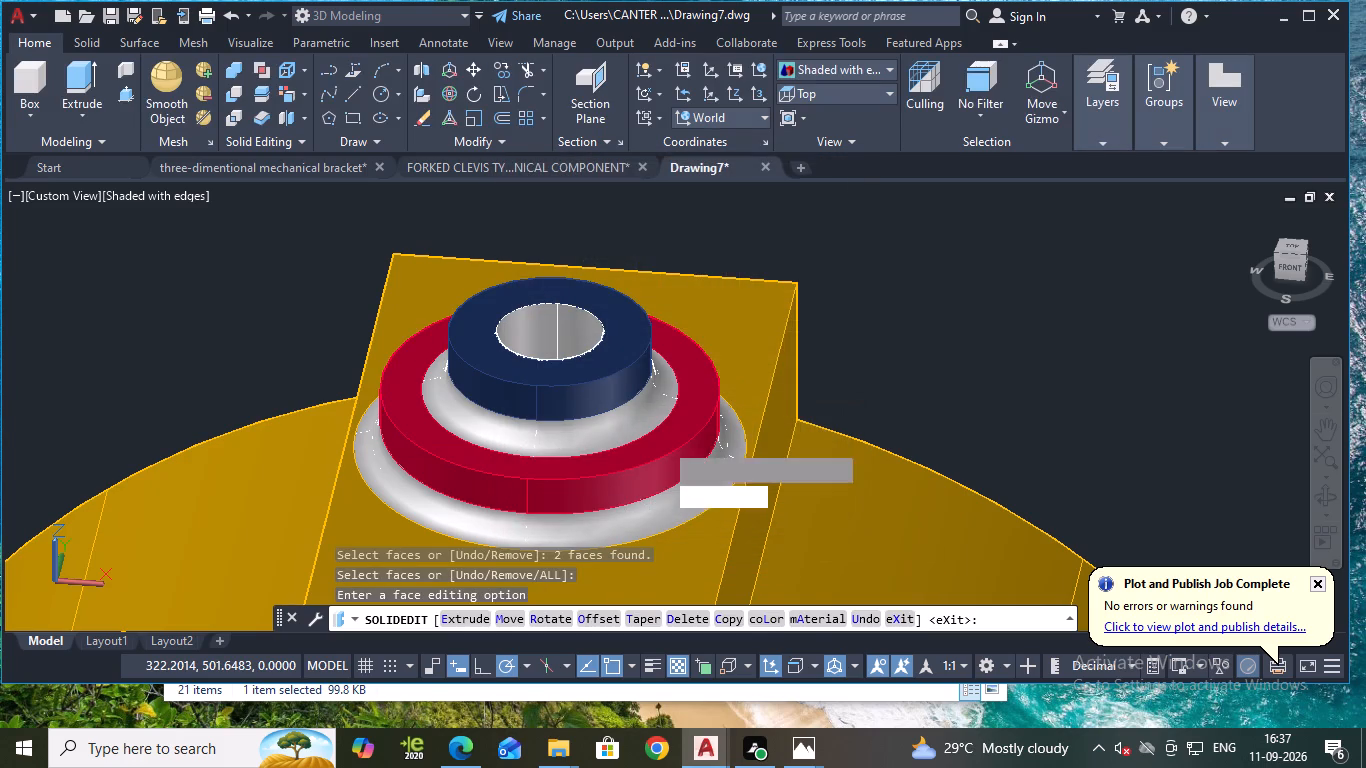
{"action": "key", "text": "Return"}
{"action": "key", "text": "Return"}
Colour the lower fillet face, between the raised block and the wider ring, with index colour 211.
{"action": "scroll", "coordinate": [844, 369], "scroll_direction": "down", "scroll_amount": 1}
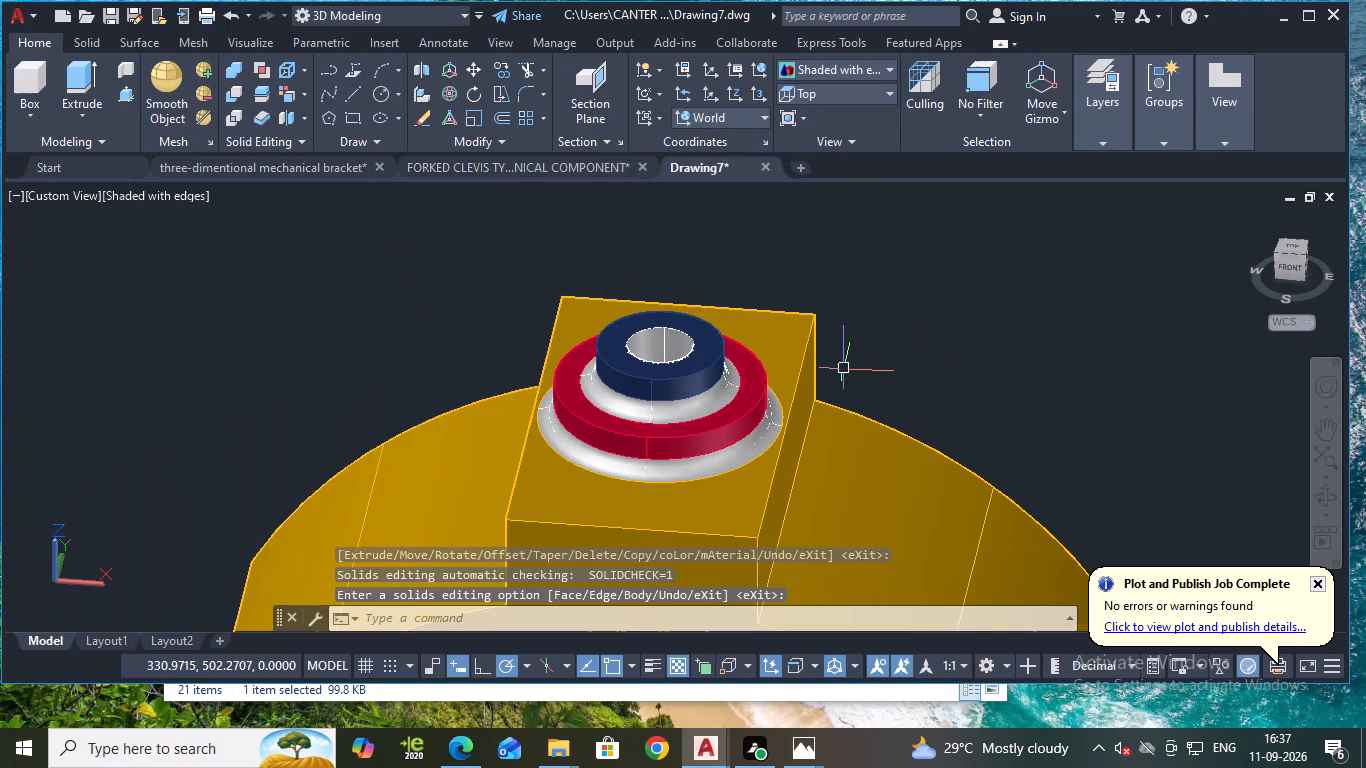
{"action": "middle_click_drag", "start_coordinate": [908, 388], "coordinate": [888, 322], "text": "shift"}
{"action": "scroll", "coordinate": [793, 383], "scroll_direction": "up", "scroll_amount": 1}
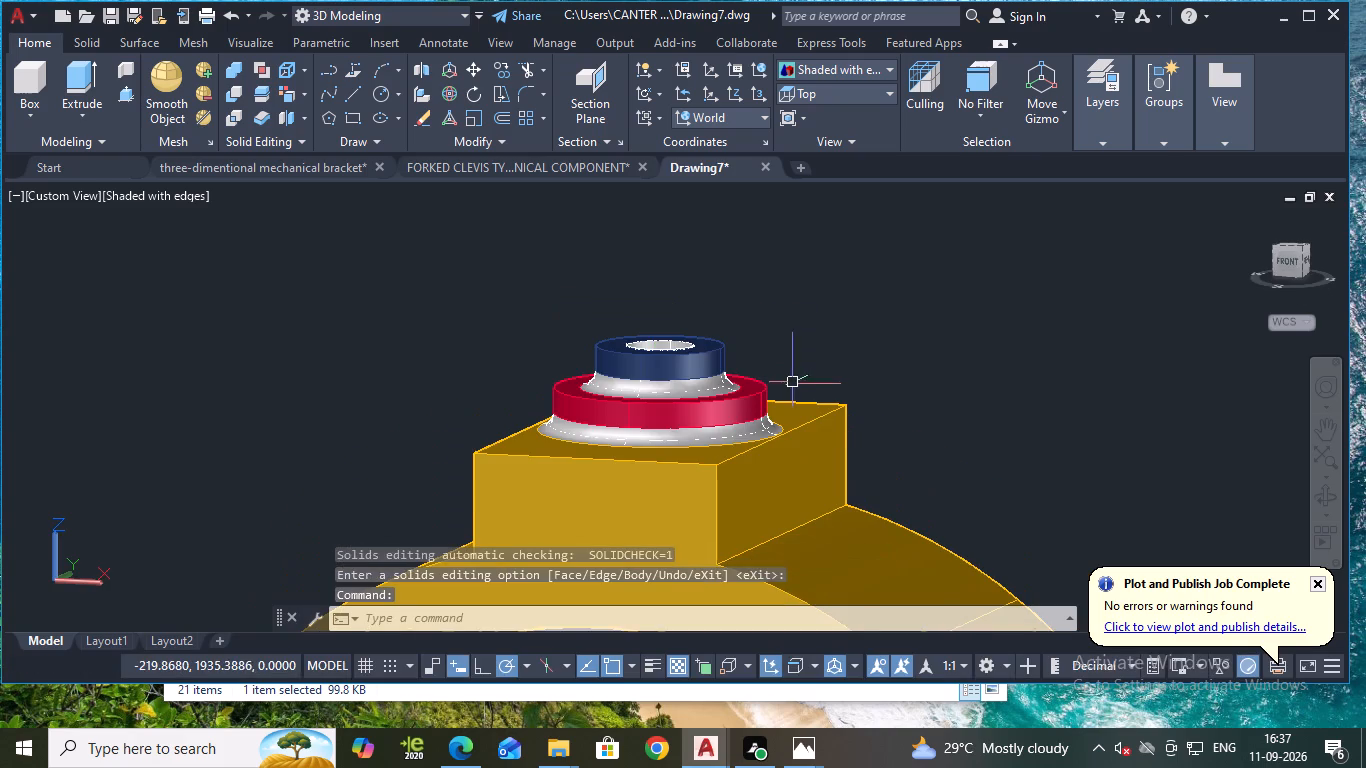
{"action": "key", "text": "Escape"}
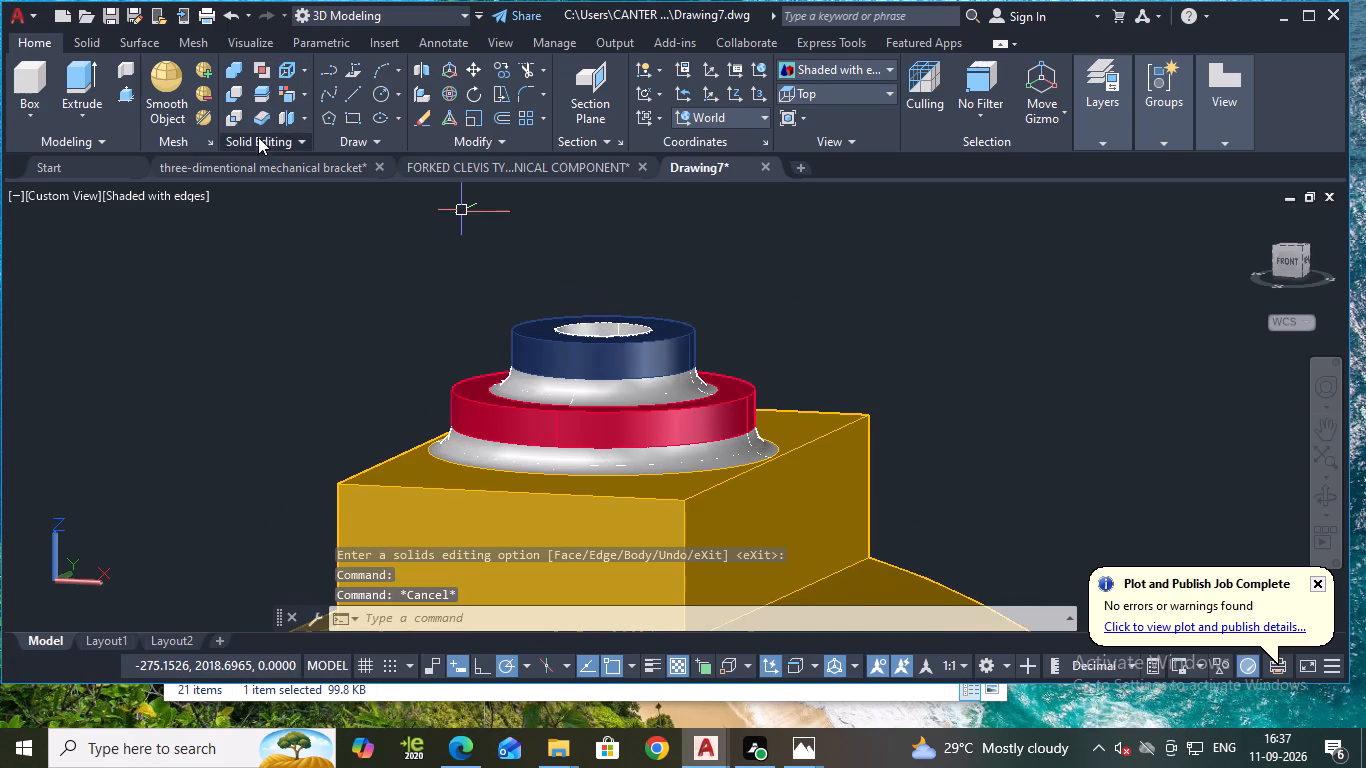
{"action": "left_click", "coordinate": [282, 93]}
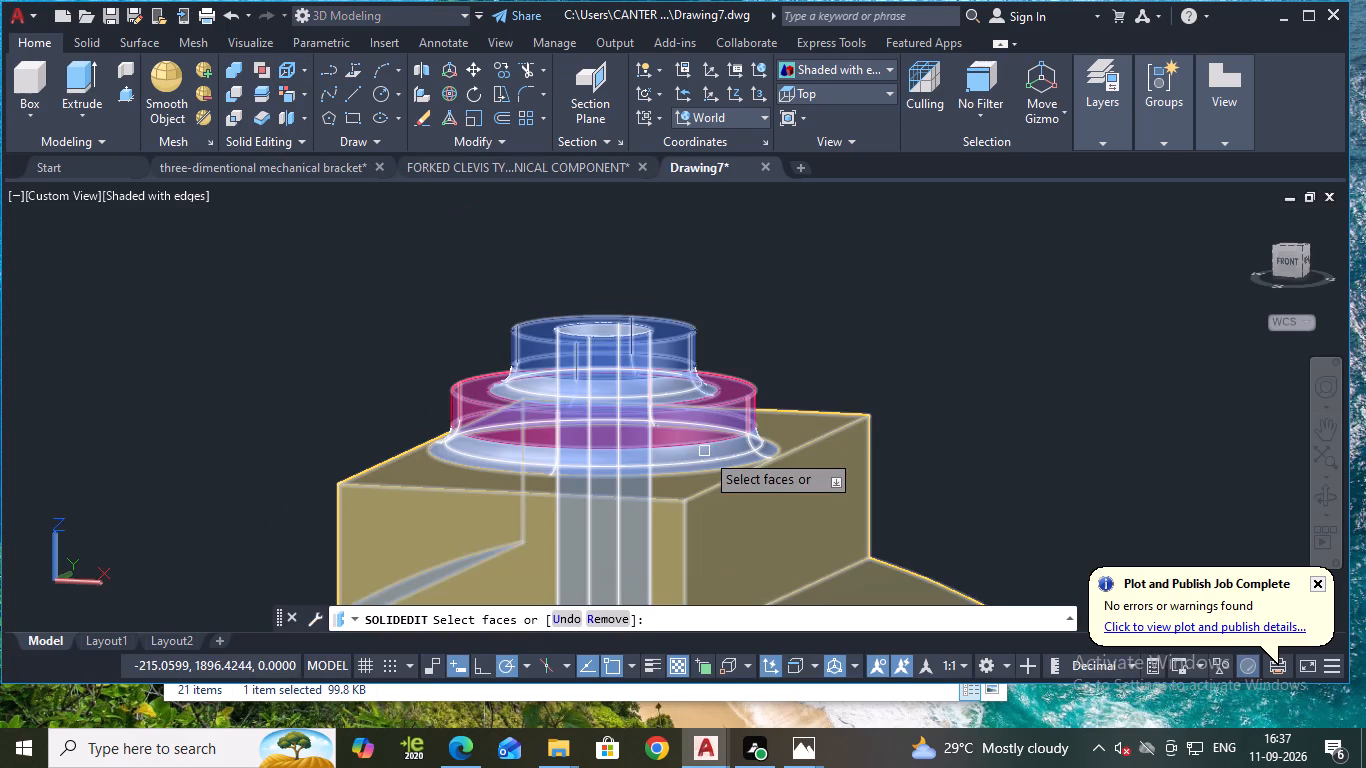
{"action": "left_click", "coordinate": [706, 452]}
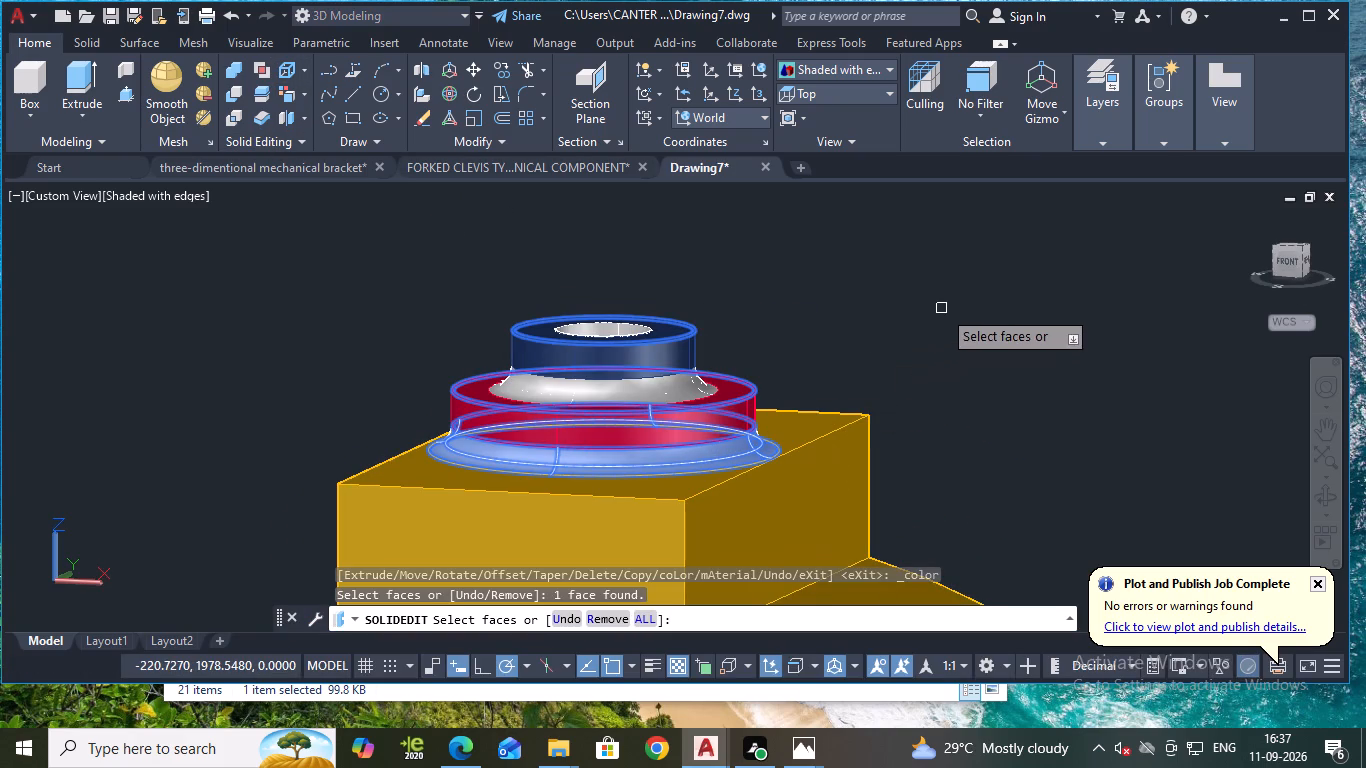
{"action": "key", "text": "Return"}
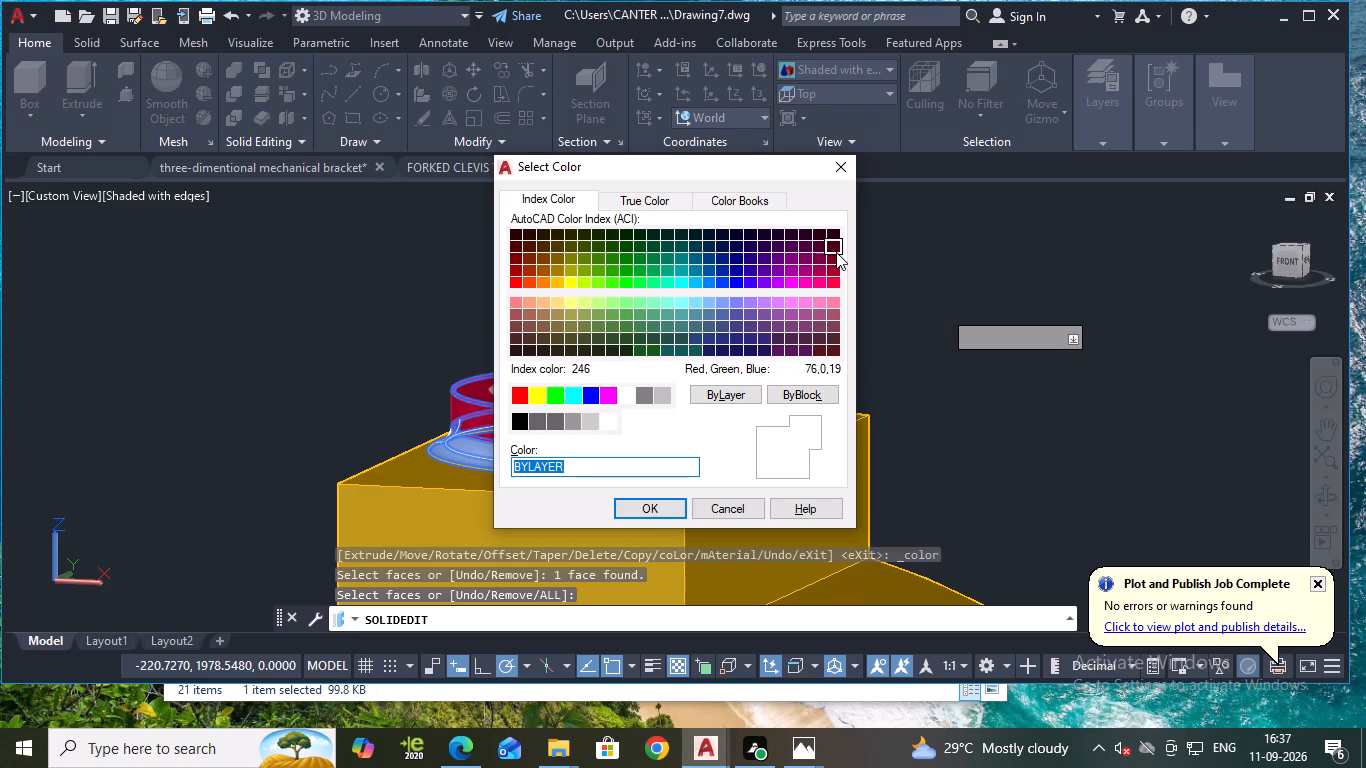
{"action": "left_click", "coordinate": [791, 302]}
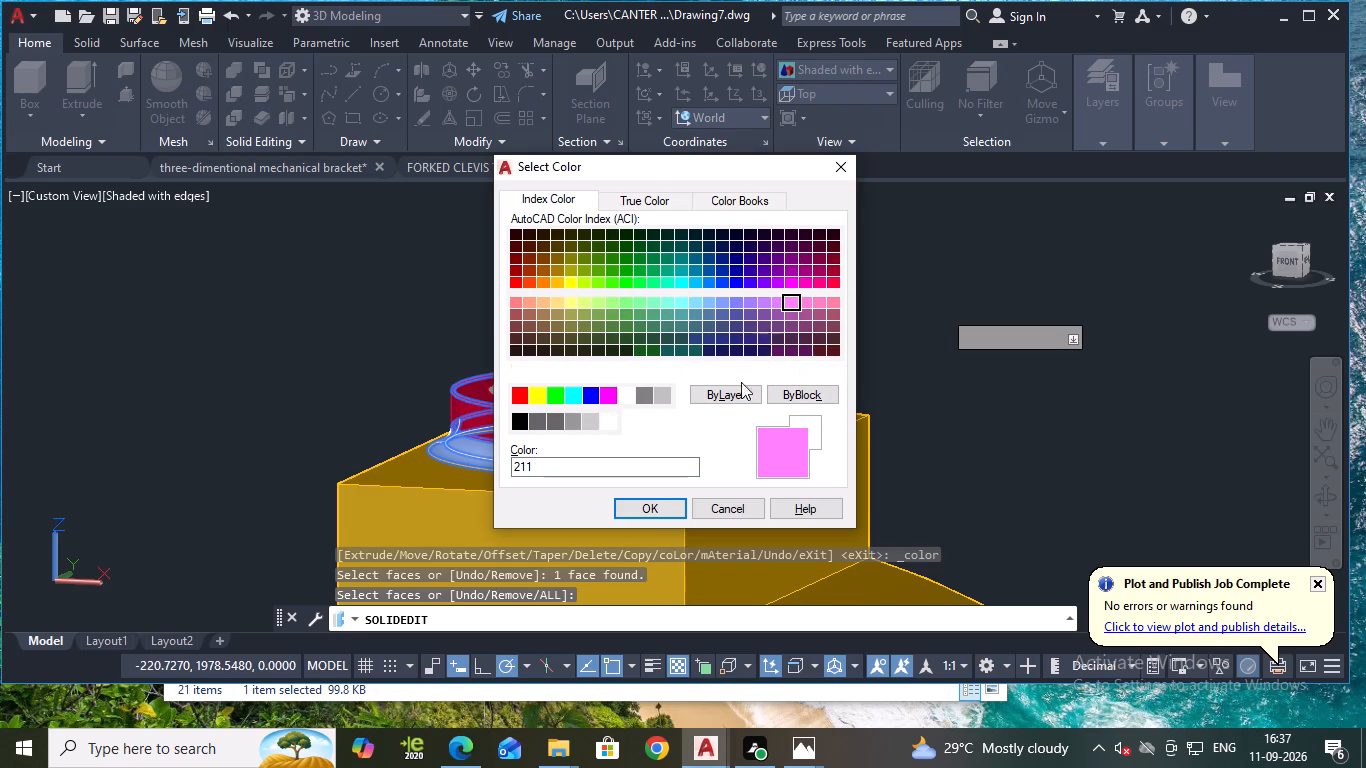
{"action": "left_click", "coordinate": [684, 503]}
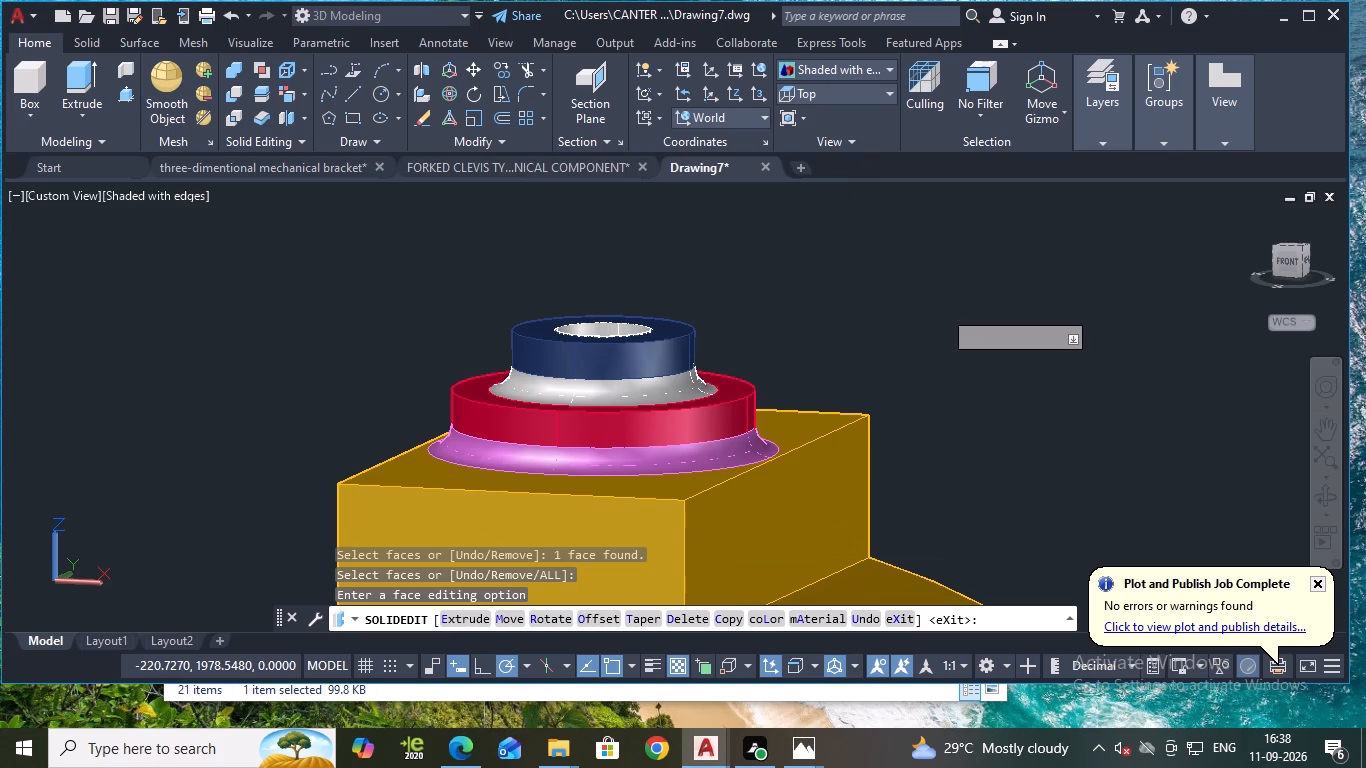
{"action": "key", "text": "Return"}
{"action": "key", "text": "Return"}
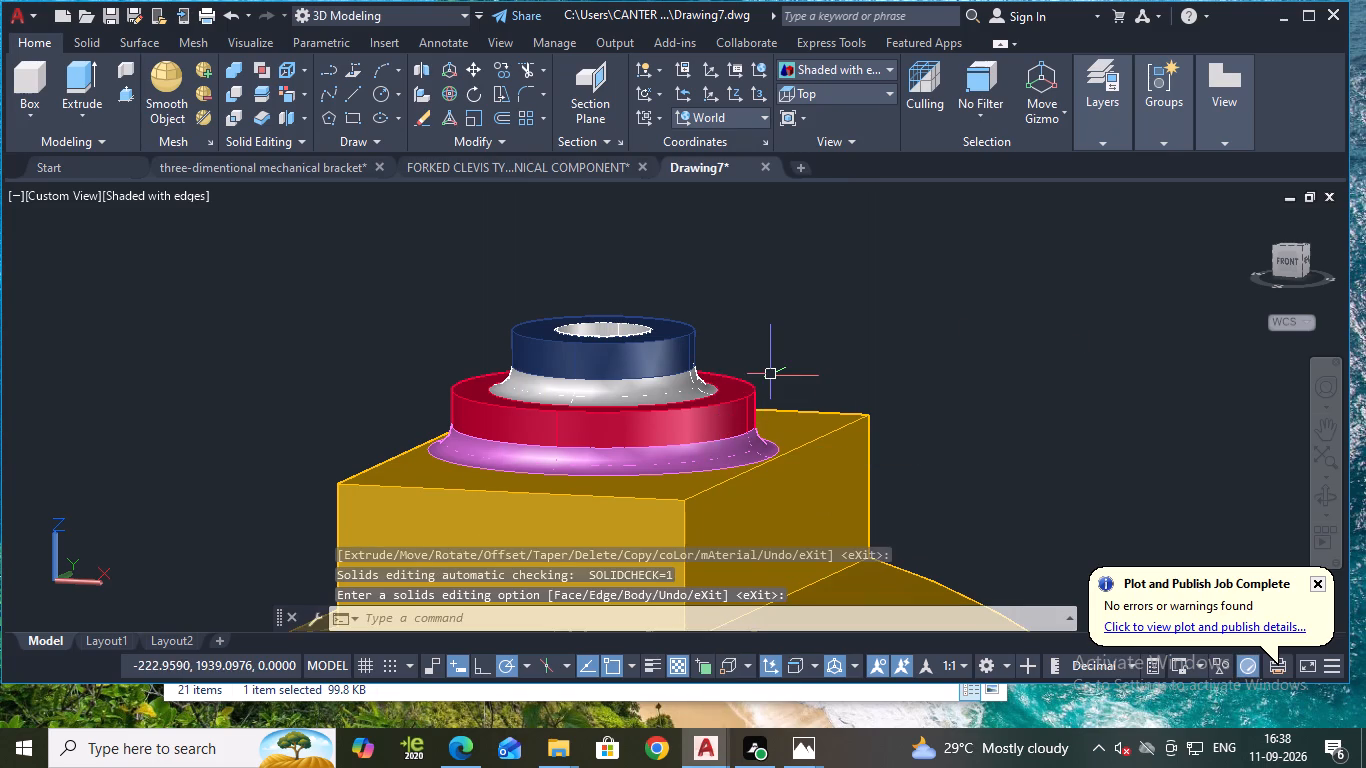
Colour the upper fillet face, between the wider and narrower boss rings, with index colour 95.
{"action": "left_click", "coordinate": [634, 392]}
{"action": "key", "text": "Escape"}
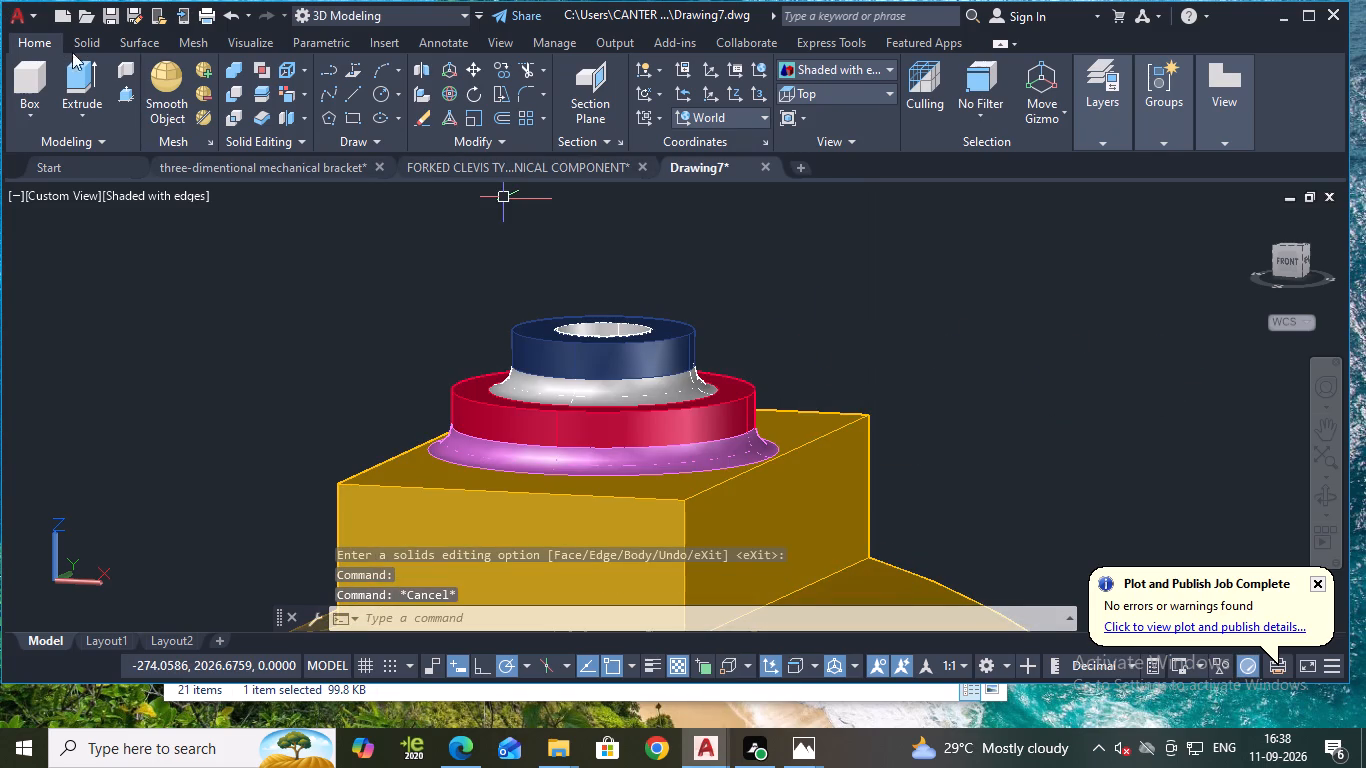
{"action": "left_click", "coordinate": [287, 98]}
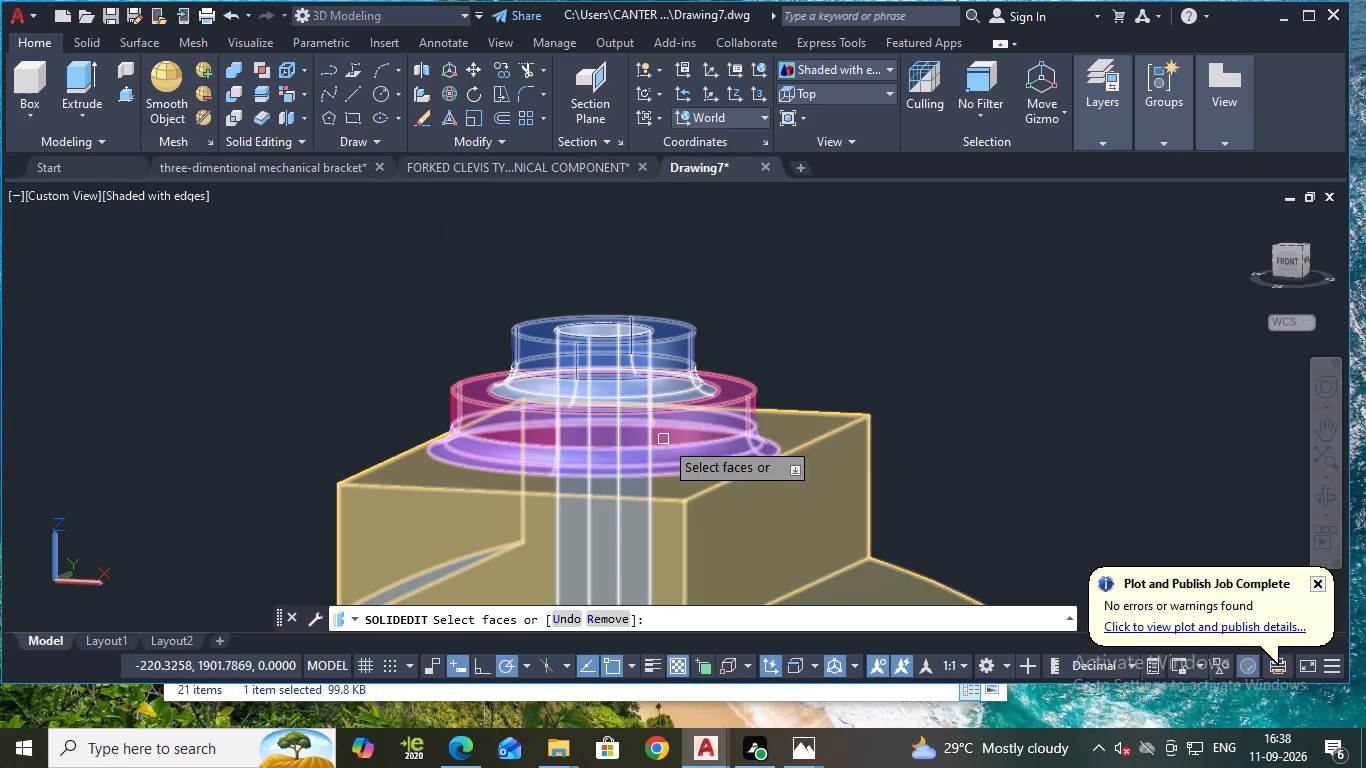
{"action": "left_click", "coordinate": [697, 386]}
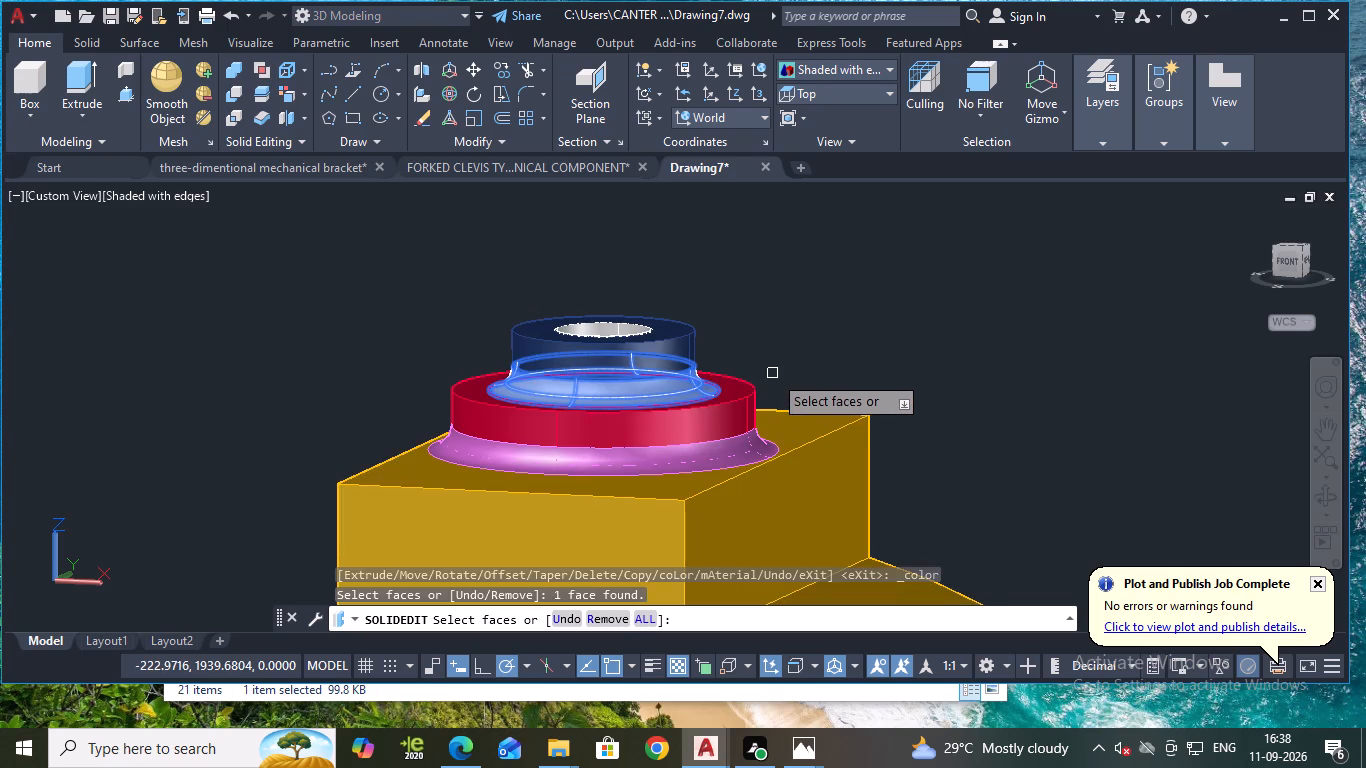
{"action": "key", "text": "Return"}
{"action": "left_click", "coordinate": [633, 328]}
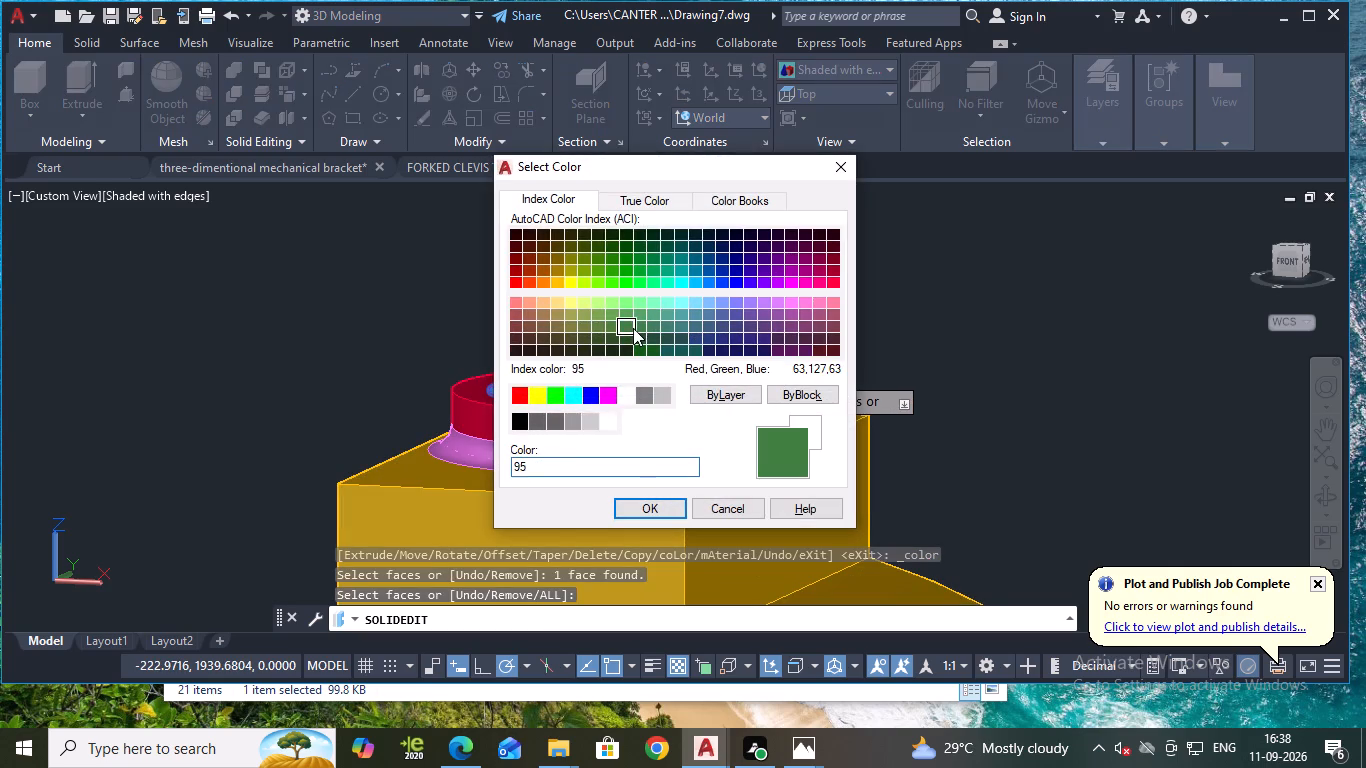
{"action": "left_click", "coordinate": [639, 503]}
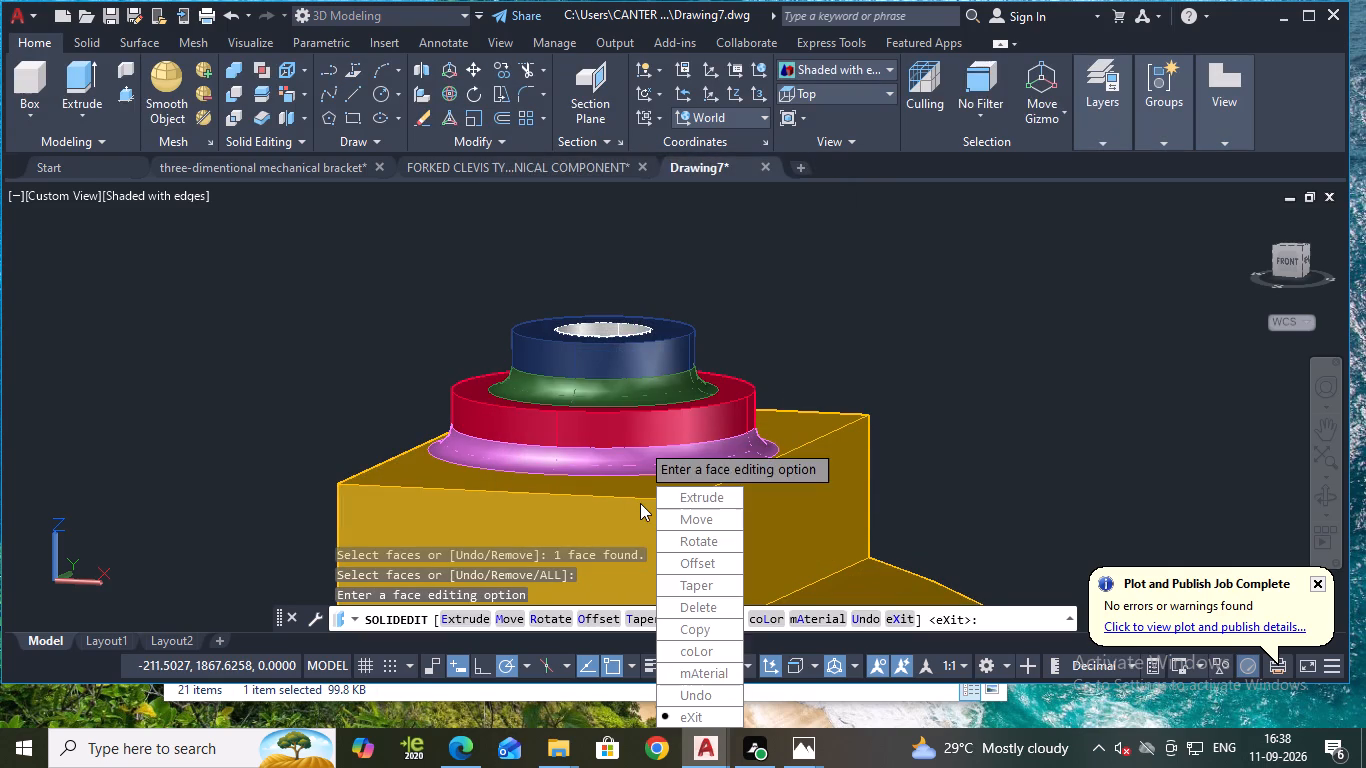
{"action": "key", "text": "Return"}
{"action": "key", "text": "Return"}
Examine the coloured bracket from the front, from above and from an angled side view.
{"action": "scroll", "coordinate": [640, 503], "scroll_direction": "down", "scroll_amount": 1}
{"action": "scroll", "coordinate": [725, 495], "scroll_direction": "down", "scroll_amount": 2}
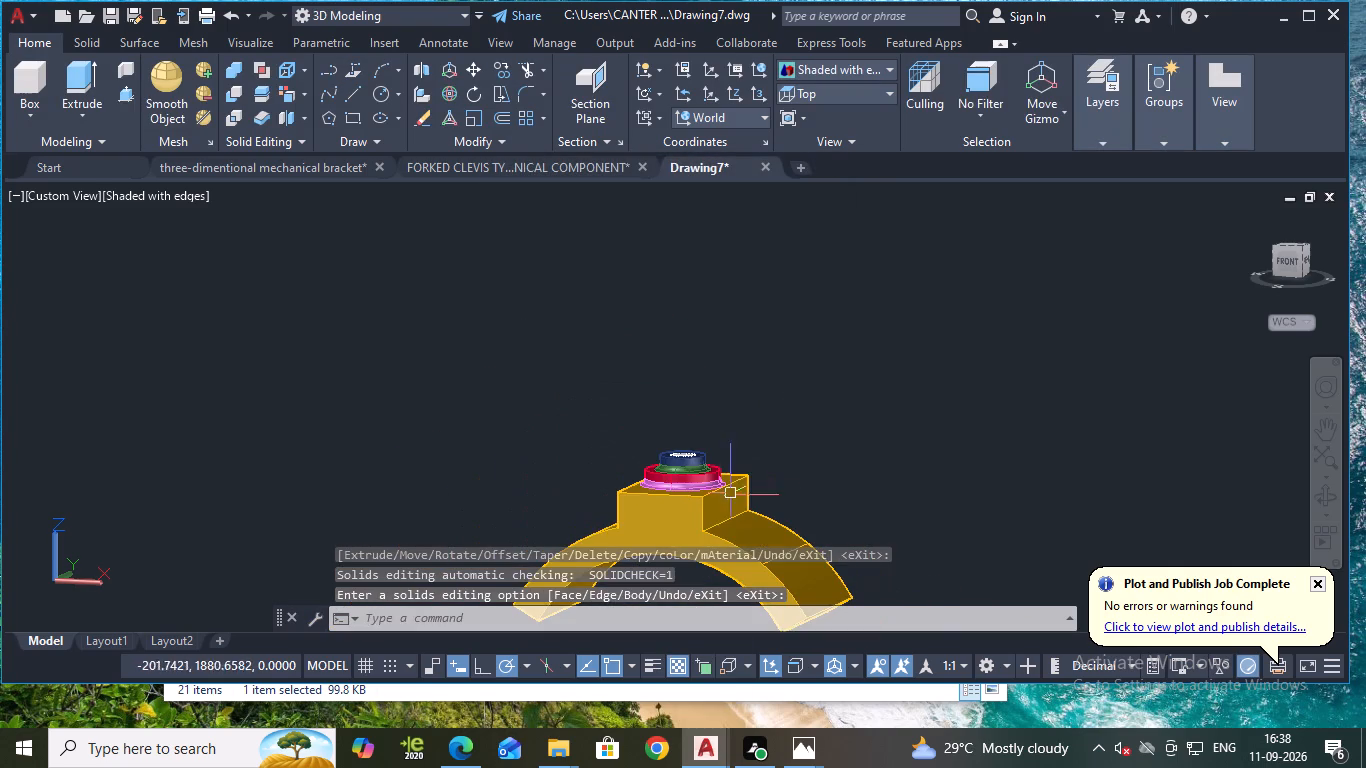
{"action": "middle_click_drag", "start_coordinate": [781, 462], "coordinate": [793, 372]}
{"action": "scroll", "coordinate": [790, 410], "scroll_direction": "up", "scroll_amount": 1}
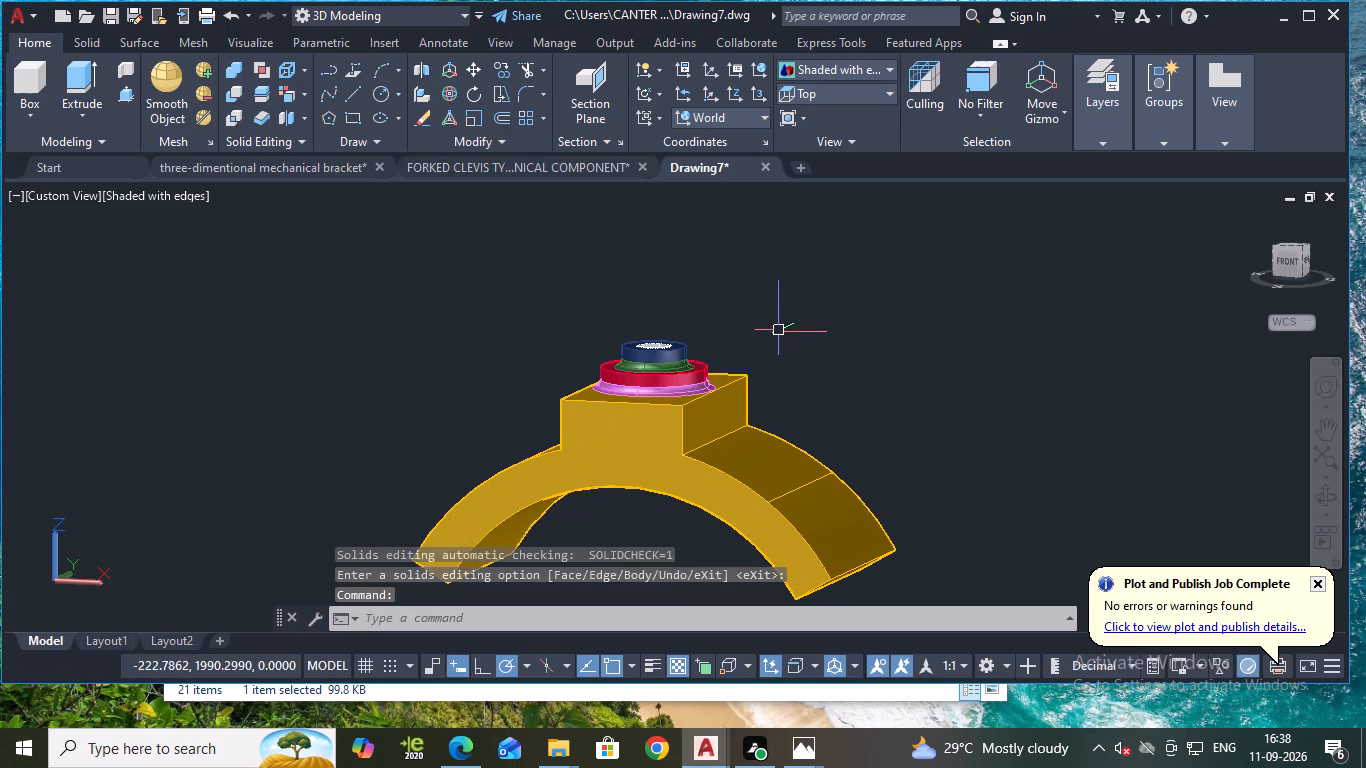
{"action": "middle_click_drag", "start_coordinate": [785, 331], "coordinate": [797, 333]}
{"action": "scroll", "coordinate": [789, 328], "scroll_direction": "up", "scroll_amount": 1}
{"action": "middle_click_drag", "start_coordinate": [789, 328], "coordinate": [746, 493], "text": "shift"}
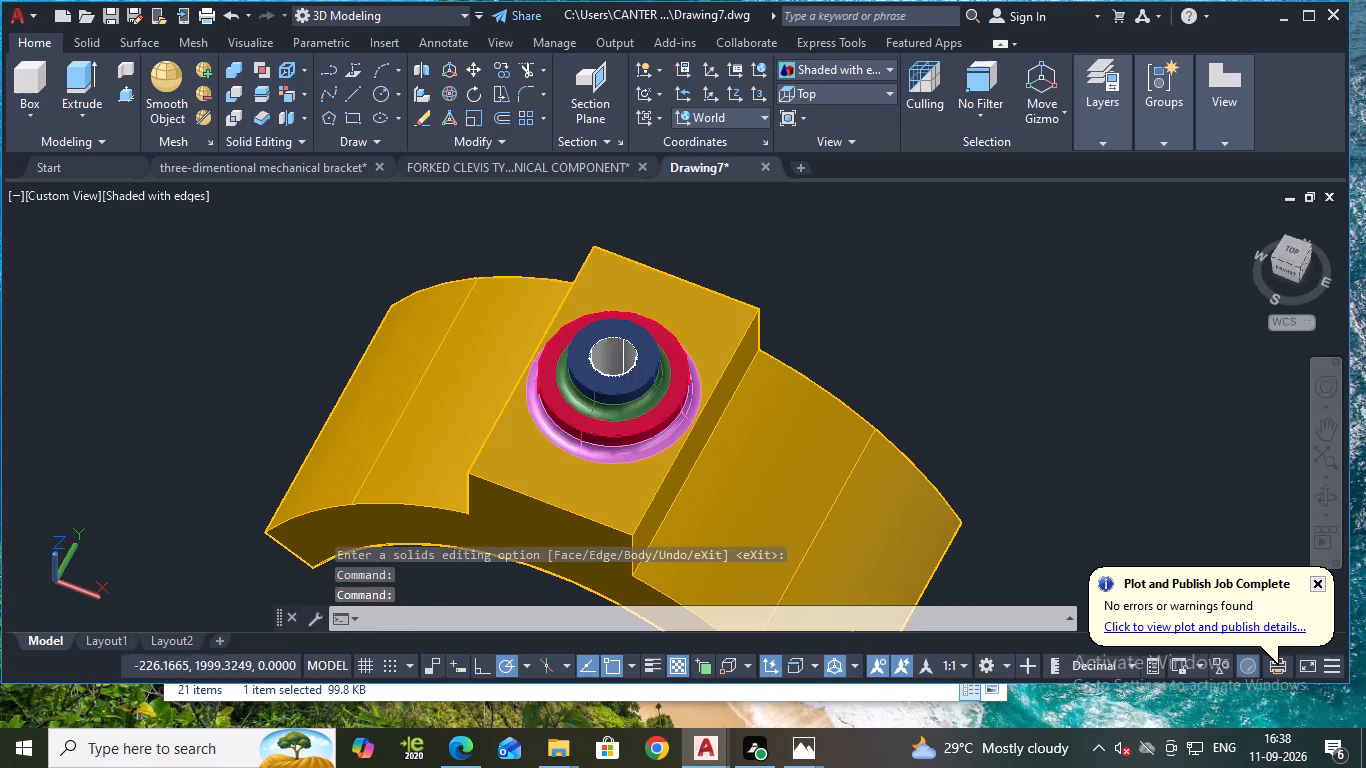
{"action": "middle_click_drag", "start_coordinate": [1021, 481], "coordinate": [975, 383]}
{"action": "scroll", "coordinate": [936, 420], "scroll_direction": "down", "scroll_amount": 1}
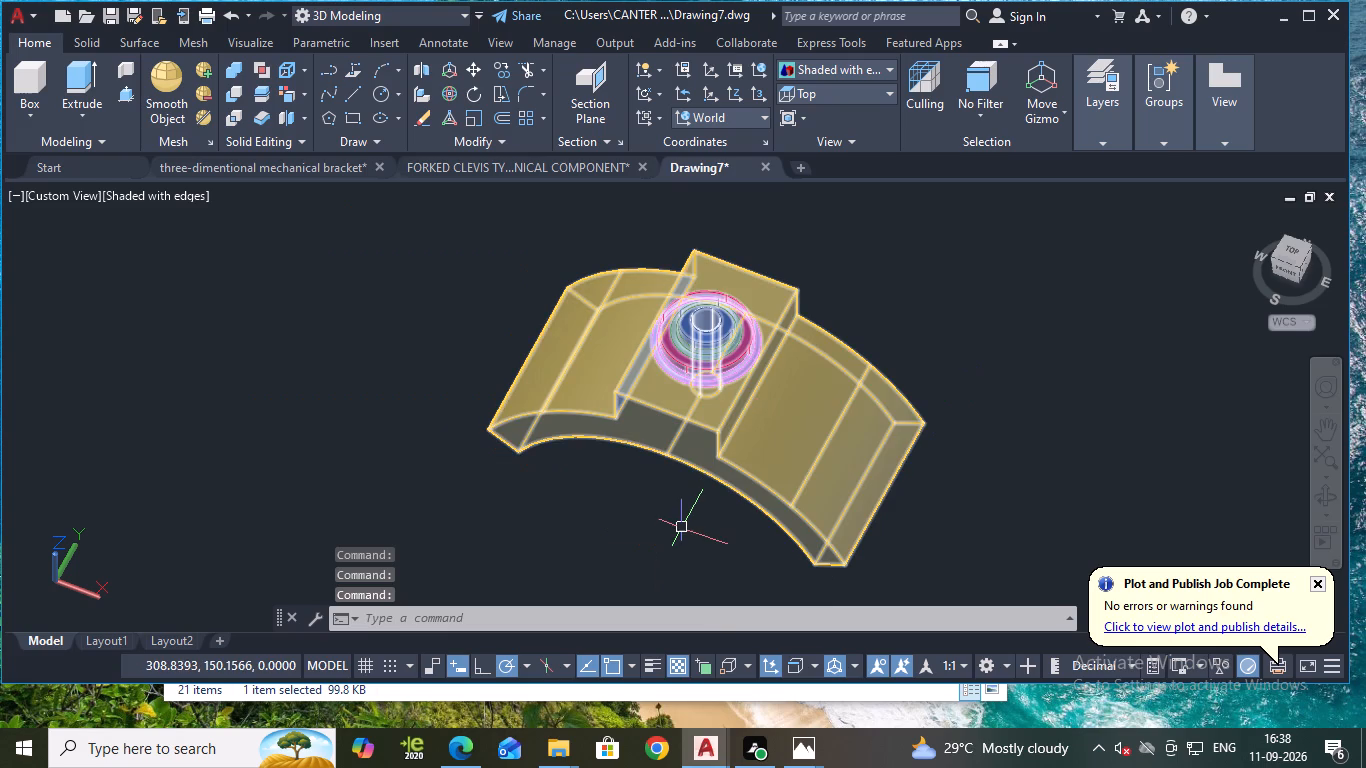
{"action": "middle_click_drag", "start_coordinate": [682, 524], "coordinate": [697, 412], "text": "shift"}
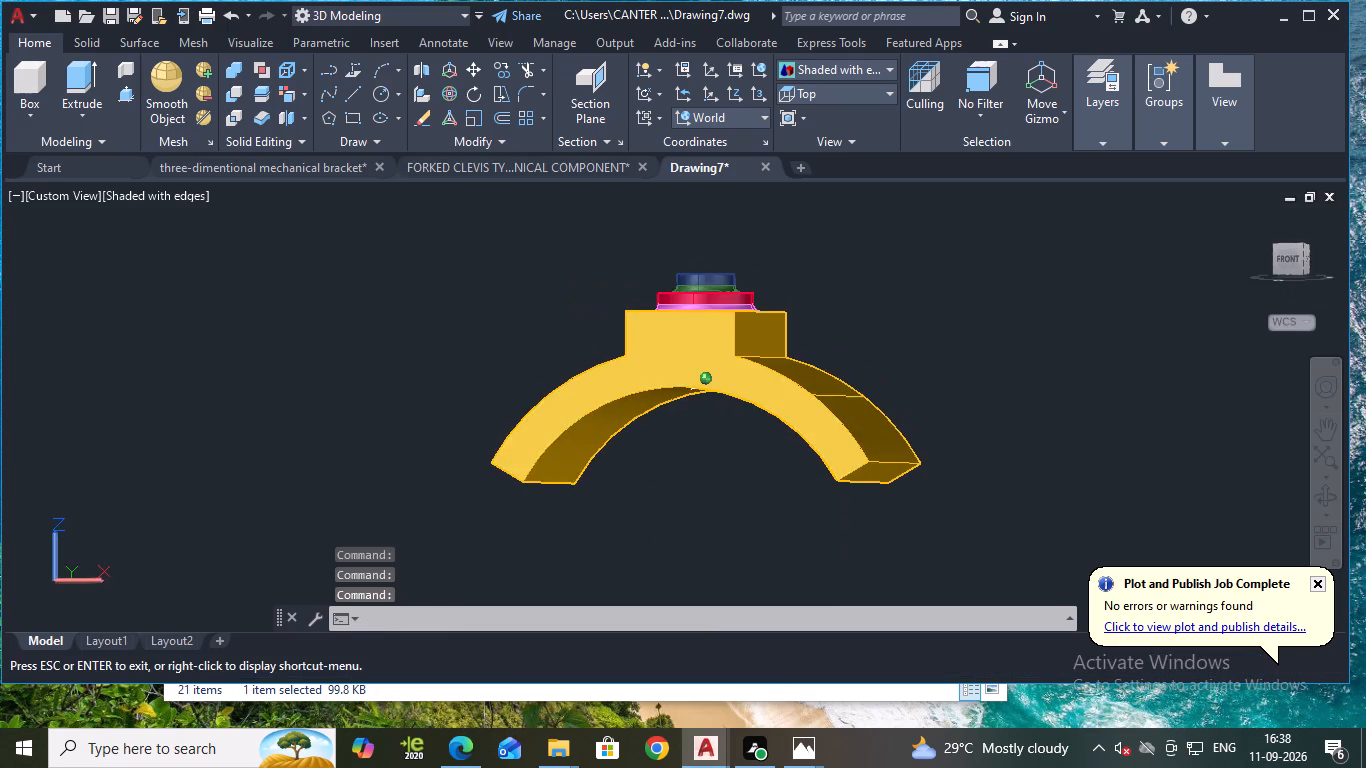
{"action": "middle_click_drag", "start_coordinate": [697, 412], "coordinate": [657, 445], "text": "shift"}
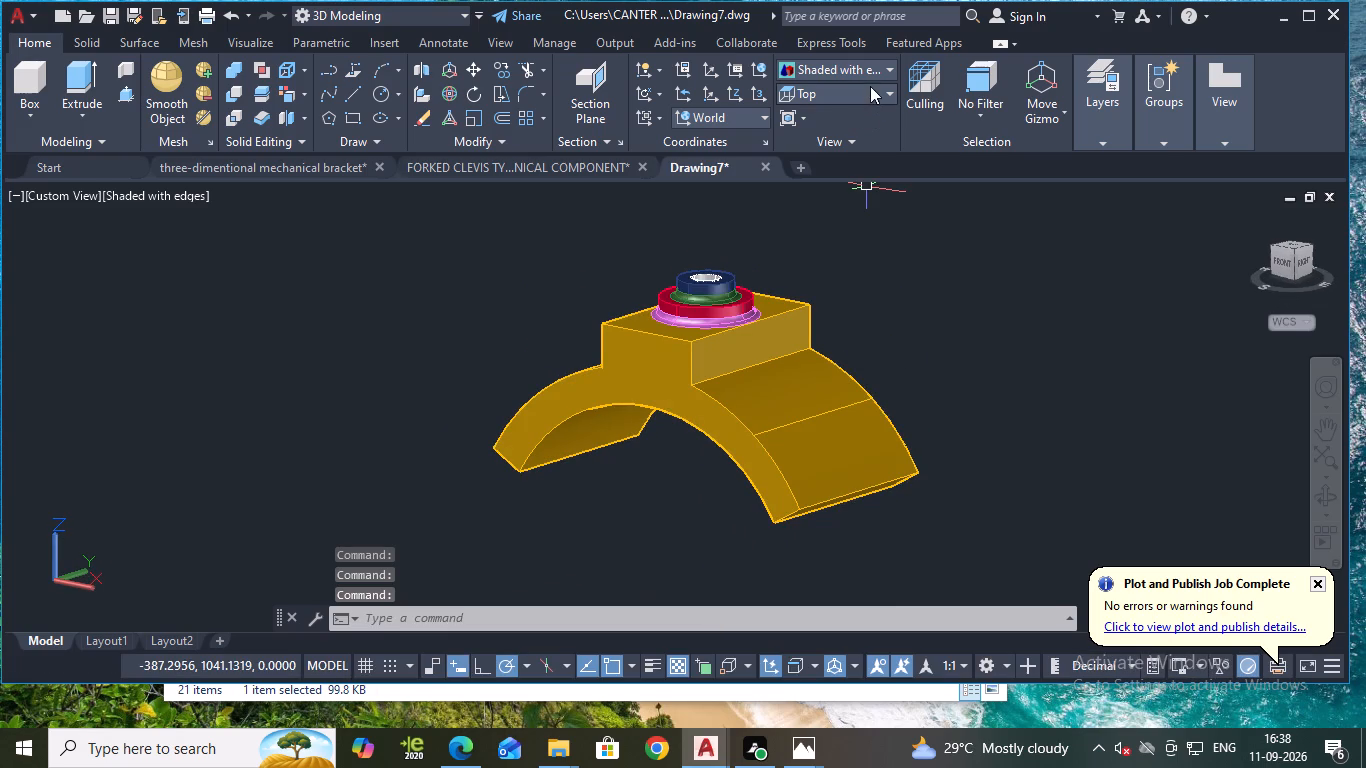
Draw a 50-unit line straight across the arch's outer curved face, from its front edge to its back edge.
{"action": "left_click", "coordinate": [383, 93]}
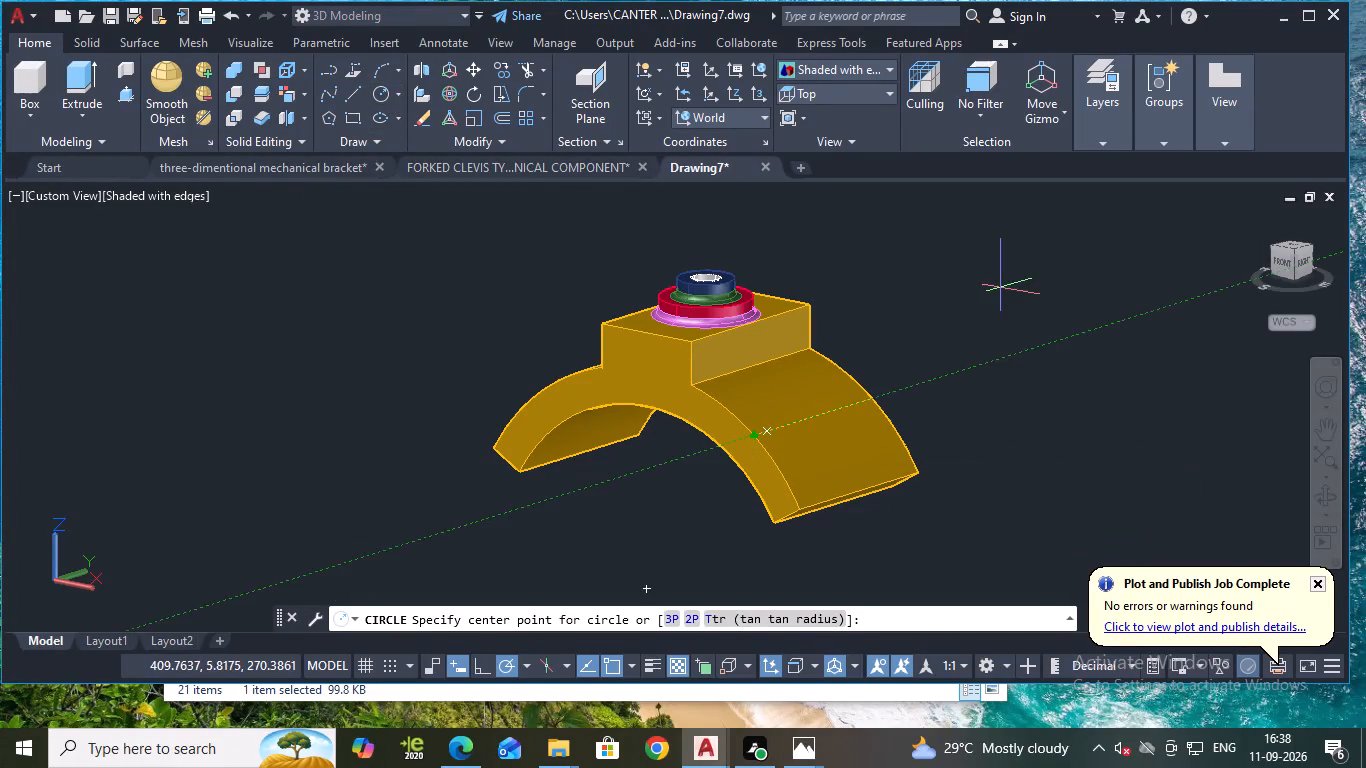
{"action": "key", "text": "Escape"}
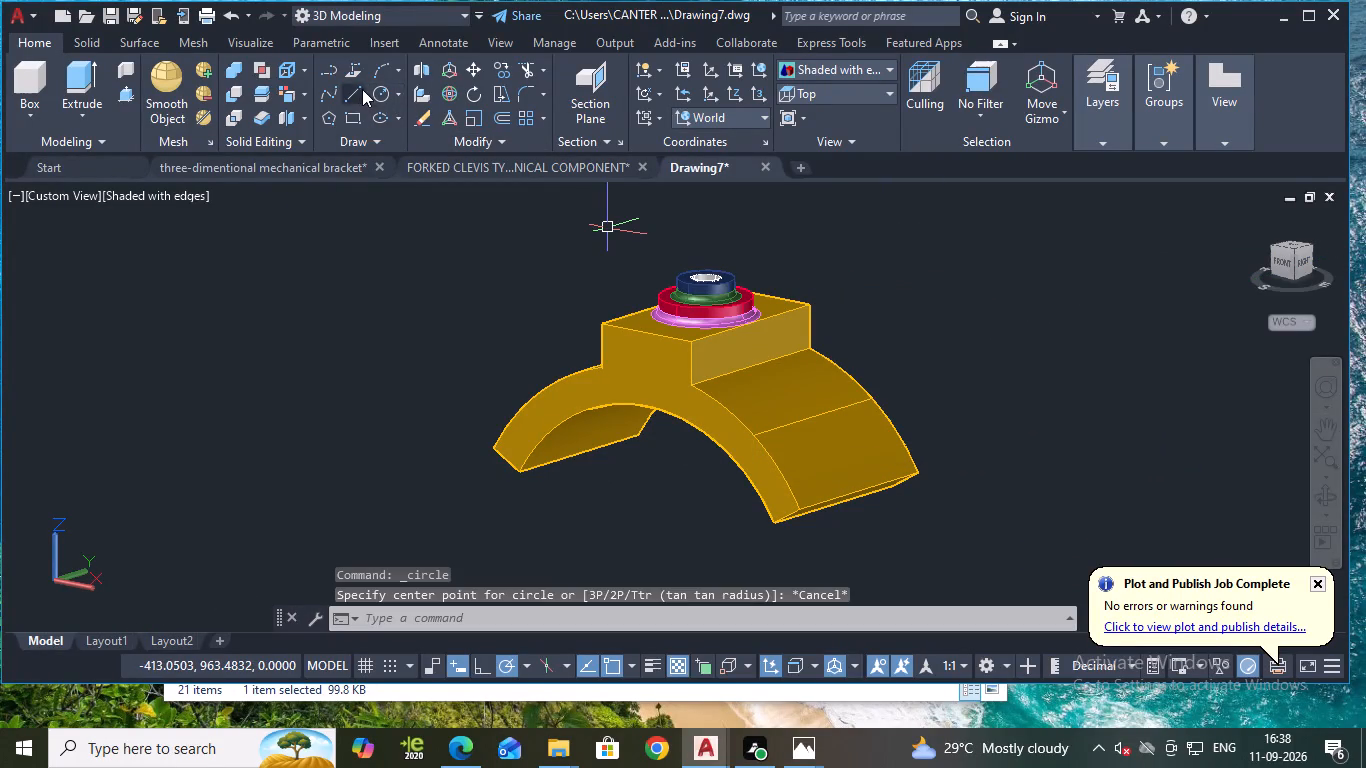
{"action": "left_click", "coordinate": [349, 89]}
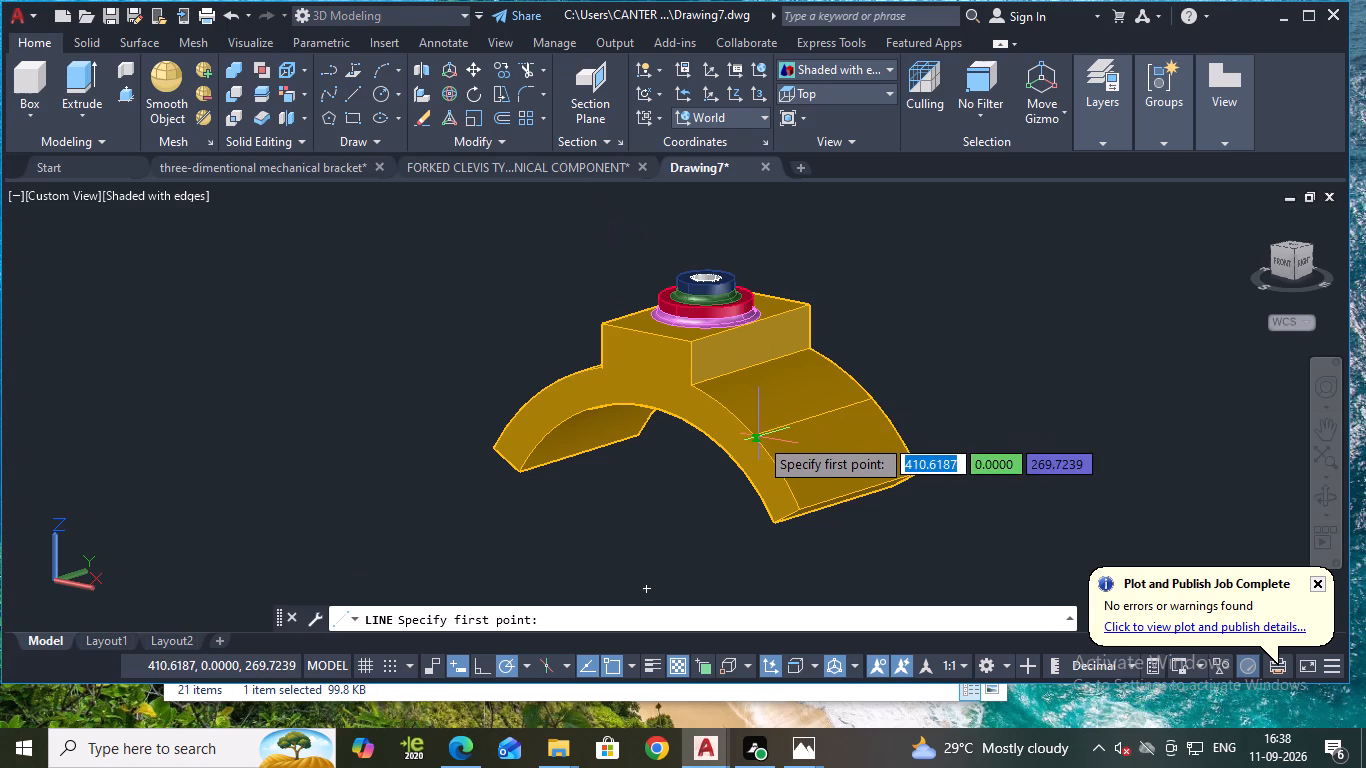
{"action": "left_click", "coordinate": [755, 435]}
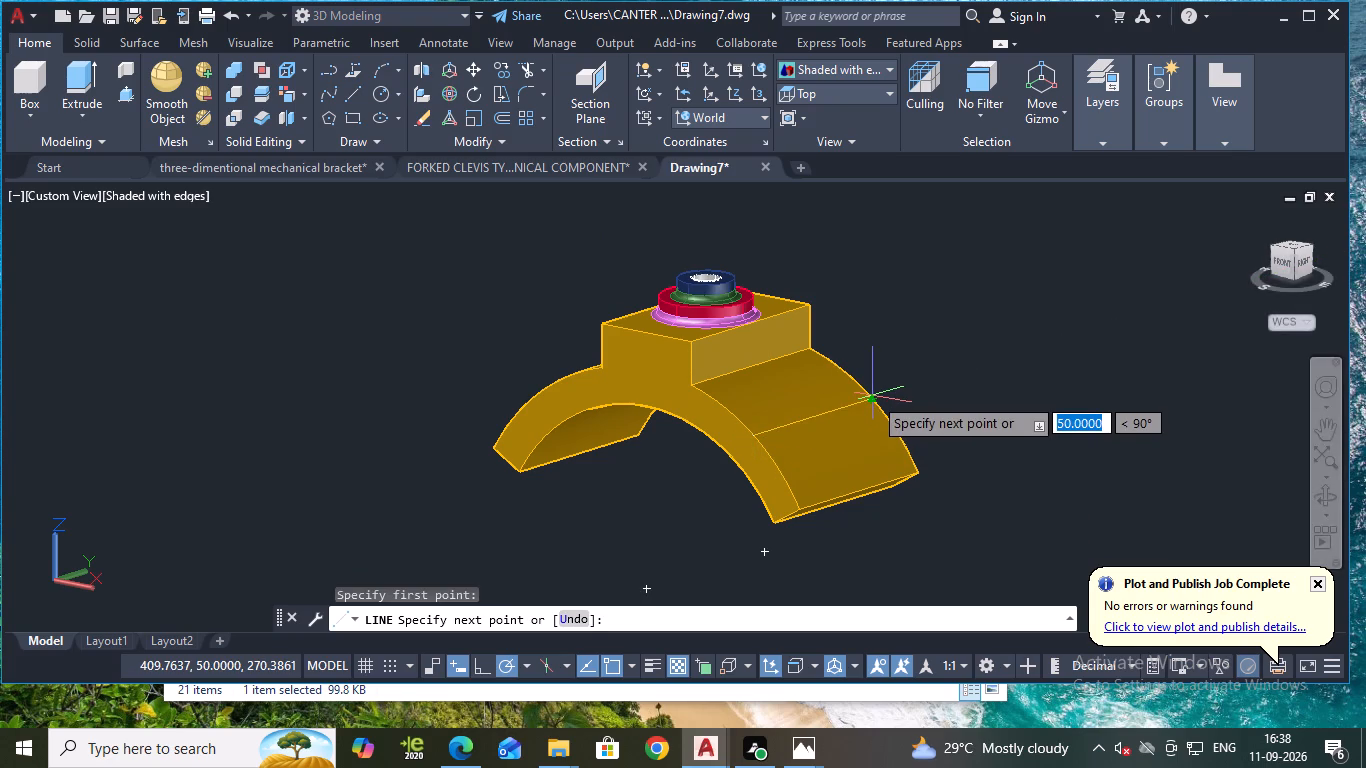
{"action": "left_click", "coordinate": [873, 402]}
{"action": "key", "text": "Escape"}
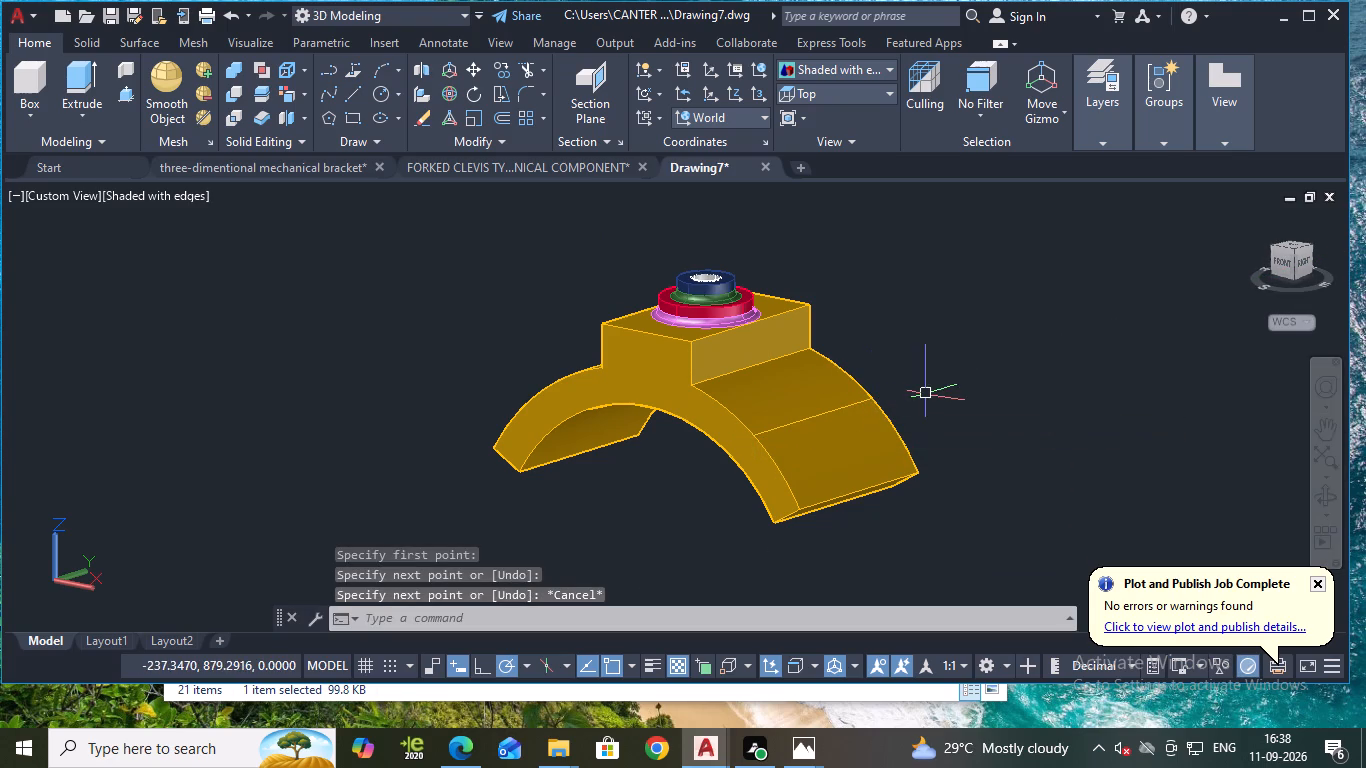
Switch the visual style to 2D Wireframe.
{"action": "middle_click_drag", "start_coordinate": [709, 525], "coordinate": [836, 414], "text": "shift"}
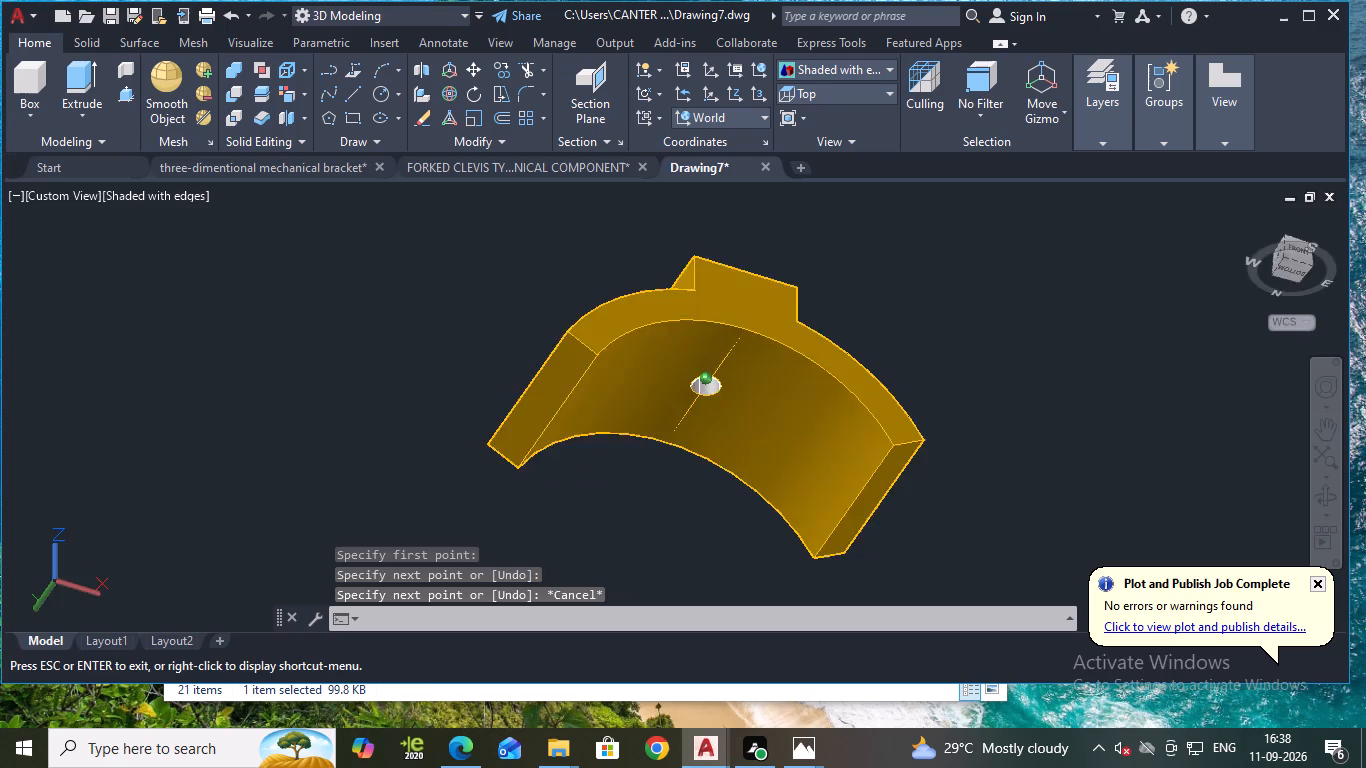
{"action": "middle_click_drag", "start_coordinate": [836, 414], "coordinate": [720, 522], "text": "shift"}
{"action": "left_click", "coordinate": [812, 416]}
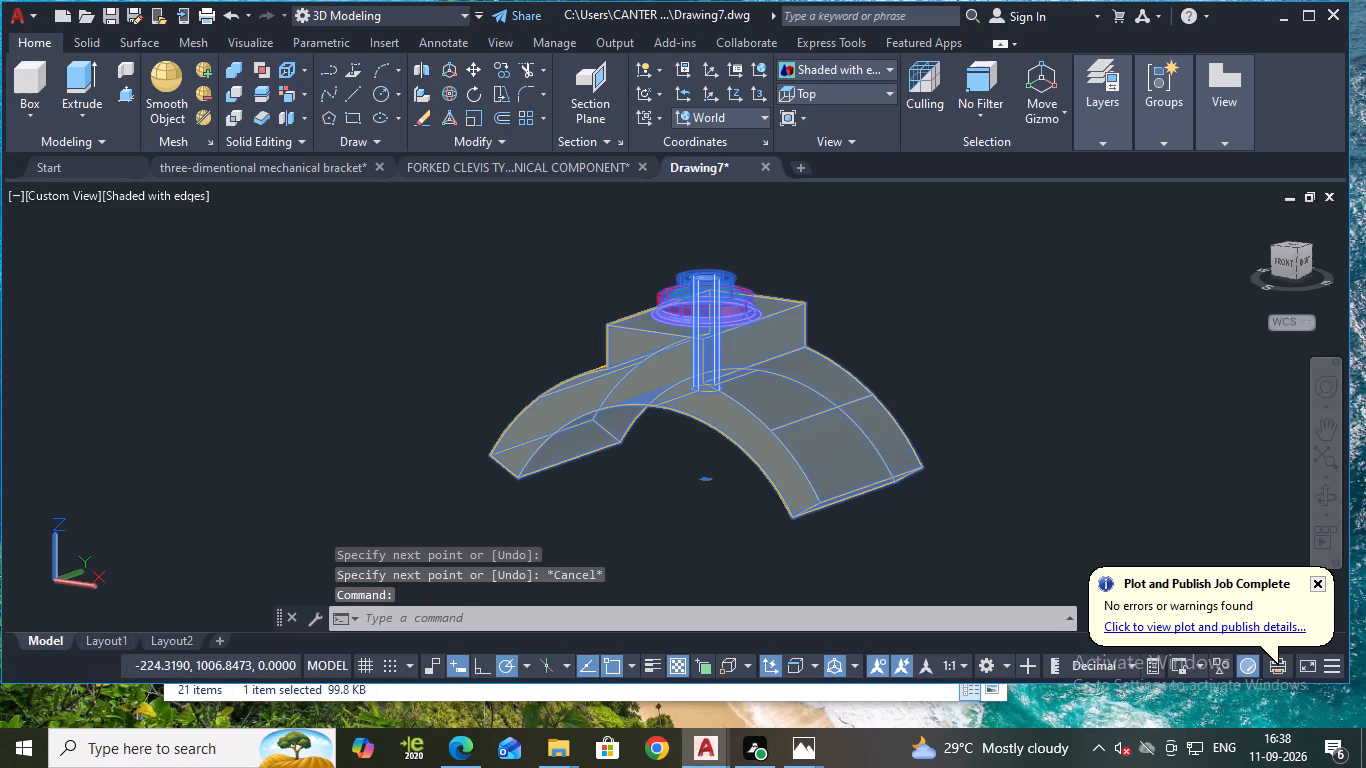
{"action": "left_click", "coordinate": [828, 417]}
{"action": "key", "text": "Escape"}
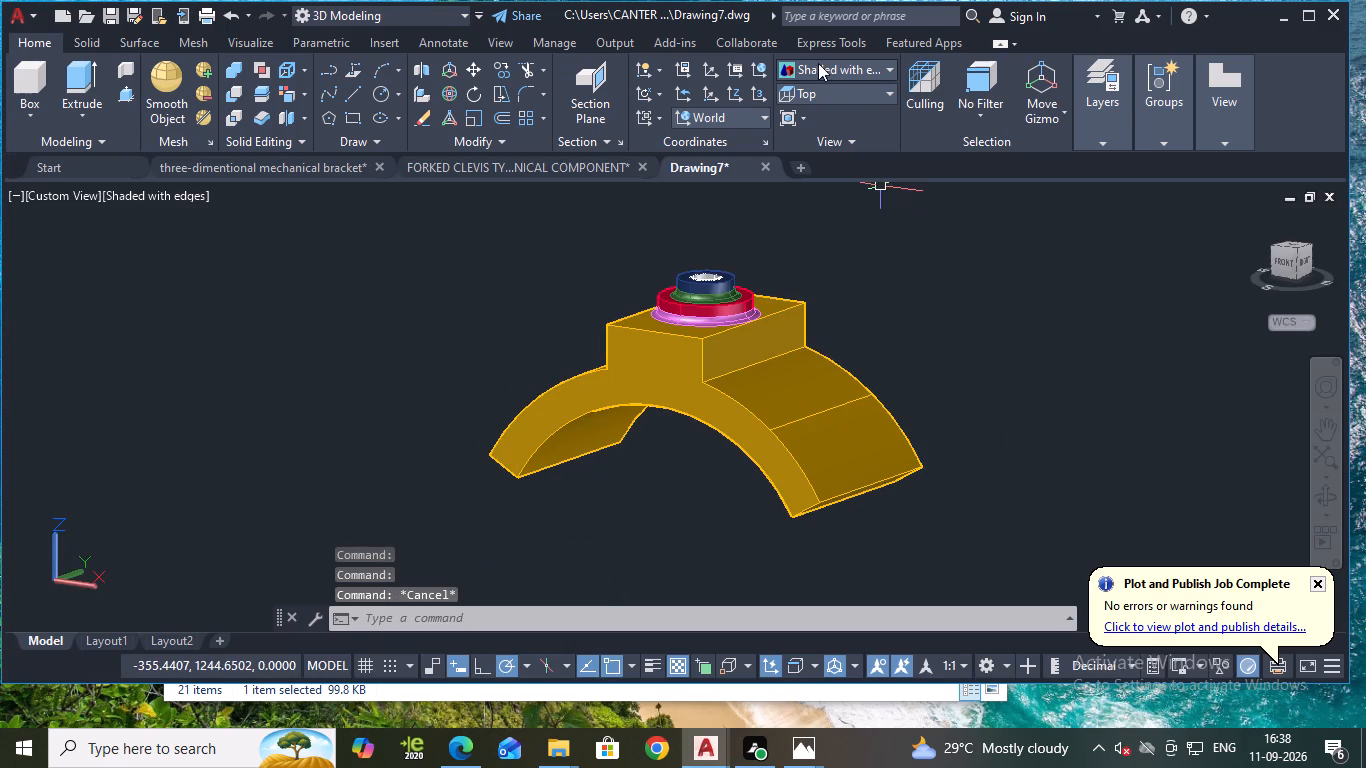
{"action": "left_click", "coordinate": [816, 68]}
{"action": "left_click", "coordinate": [841, 106]}
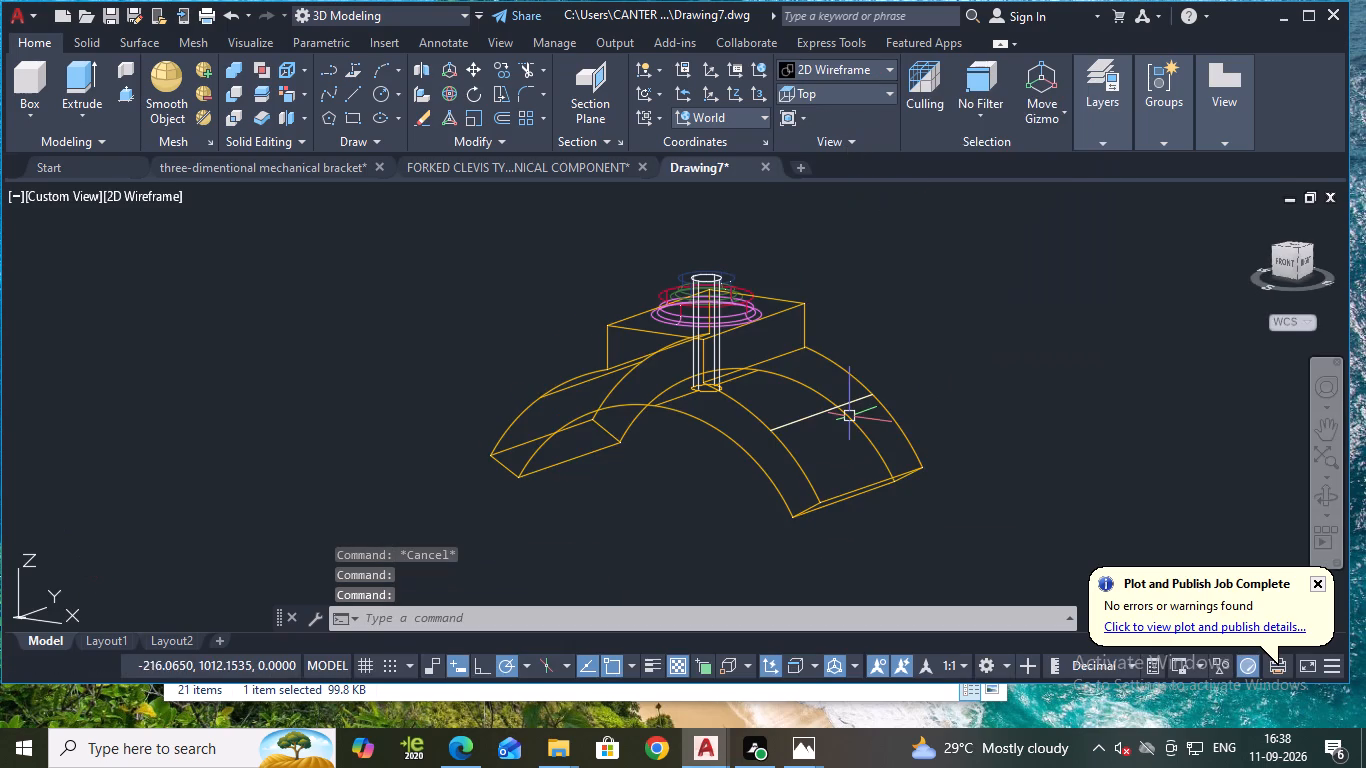
{"action": "key", "text": "Escape"}
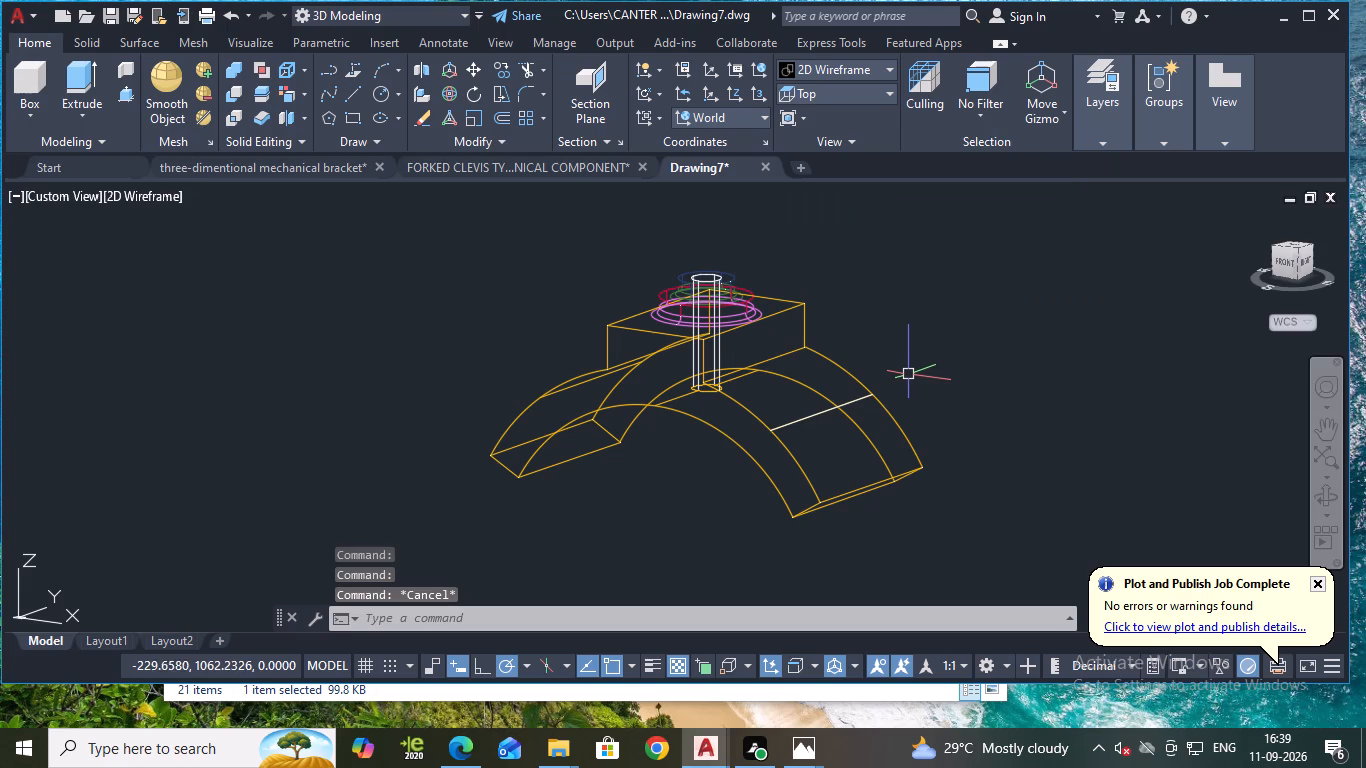
{"action": "middle_click_drag", "start_coordinate": [1013, 367], "coordinate": [988, 389], "text": "shift"}
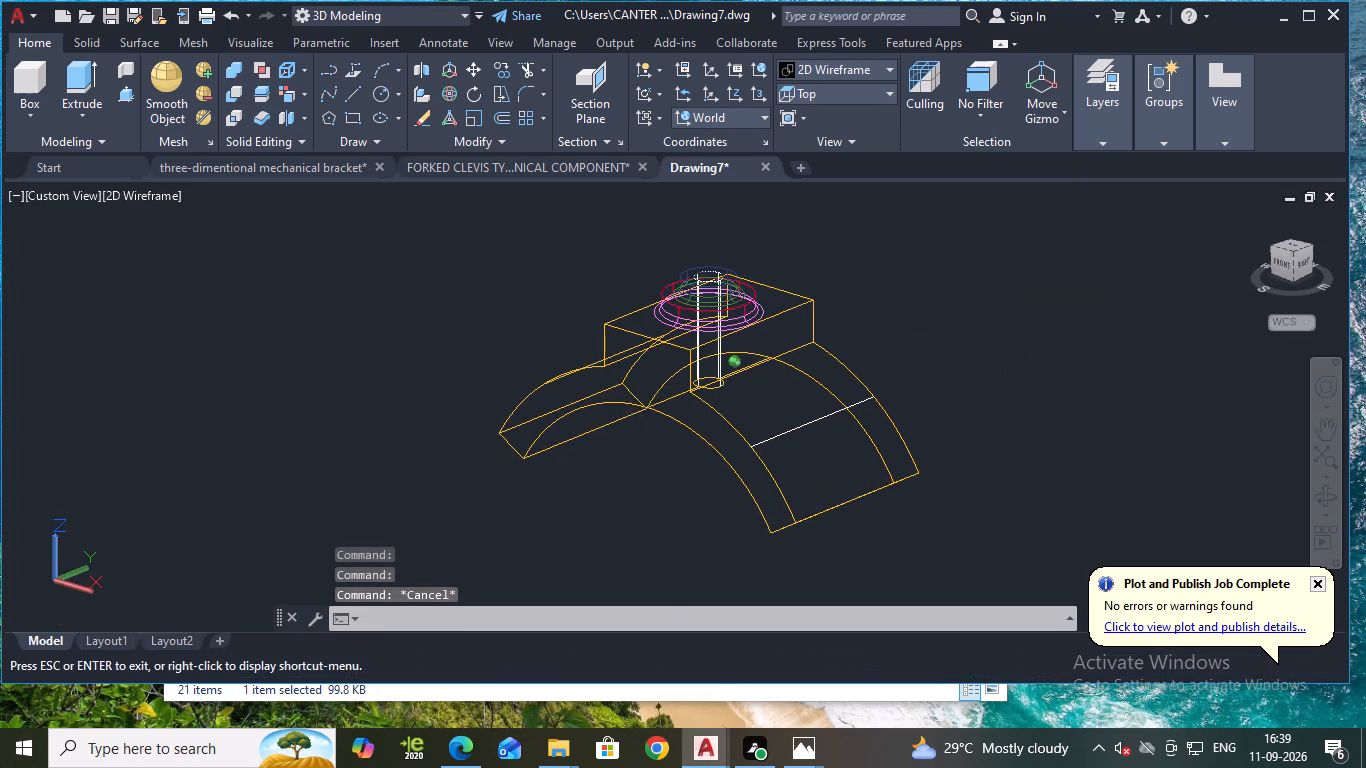
Examine the wireframe bracket and the line across its arch from the front, back and angled sides.
{"action": "middle_click_drag", "start_coordinate": [988, 389], "coordinate": [800, 402], "text": "shift"}
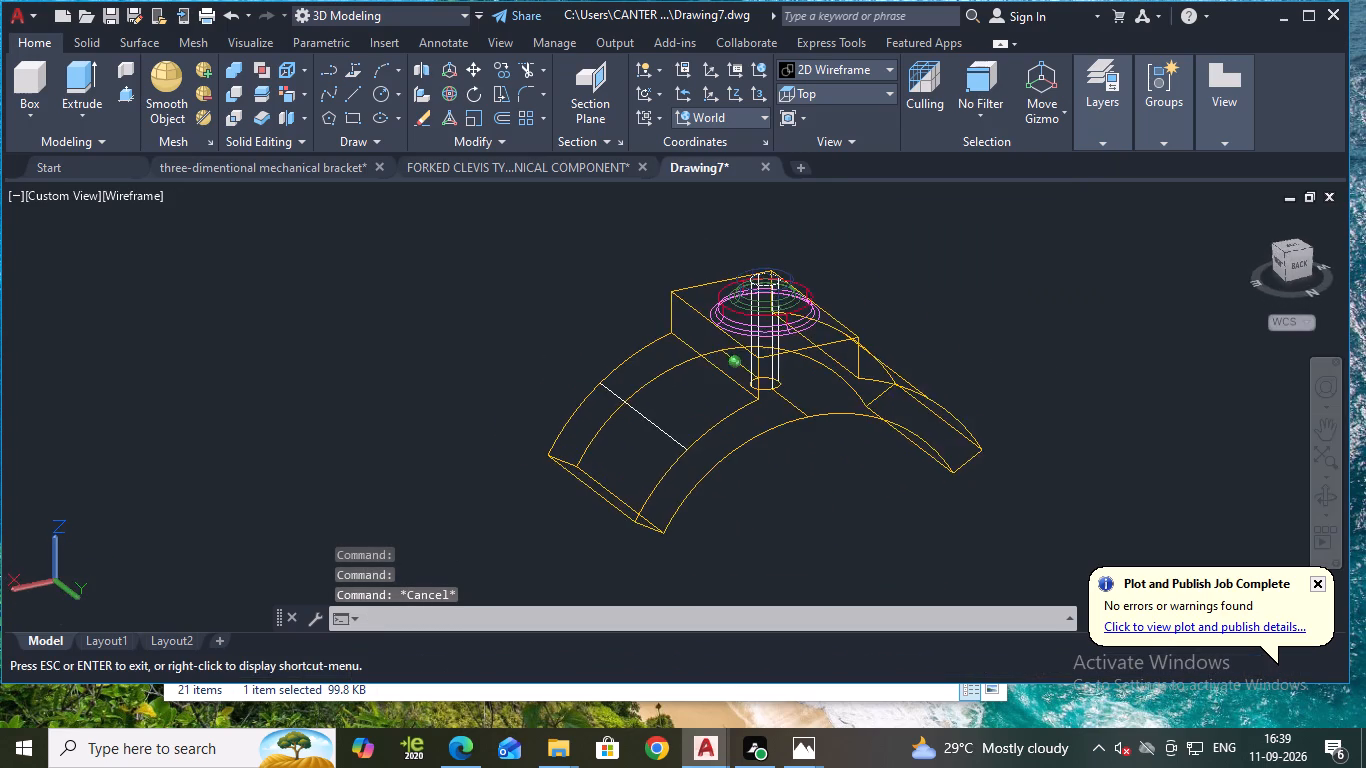
{"action": "middle_click_drag", "start_coordinate": [800, 402], "coordinate": [996, 396], "text": "shift"}
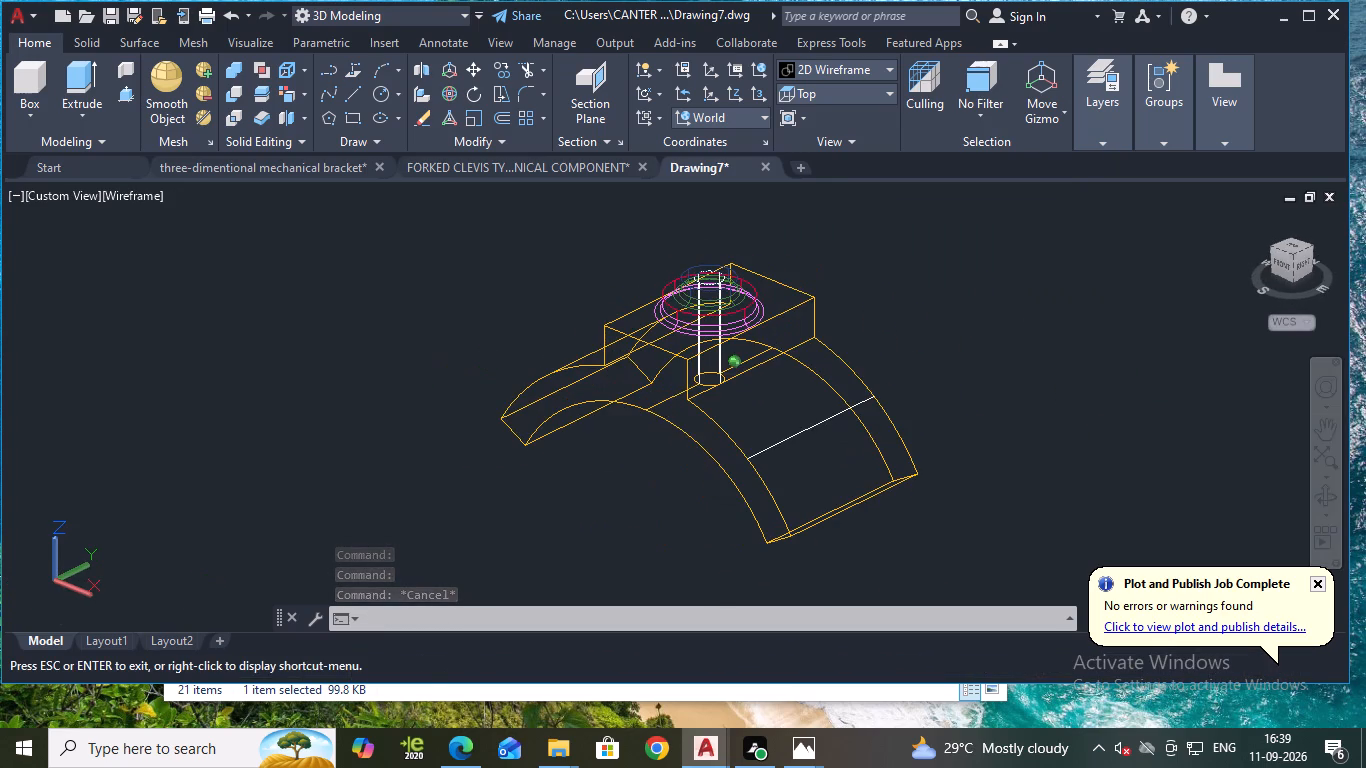
{"action": "middle_click_drag", "start_coordinate": [996, 396], "coordinate": [1003, 389], "text": "shift"}
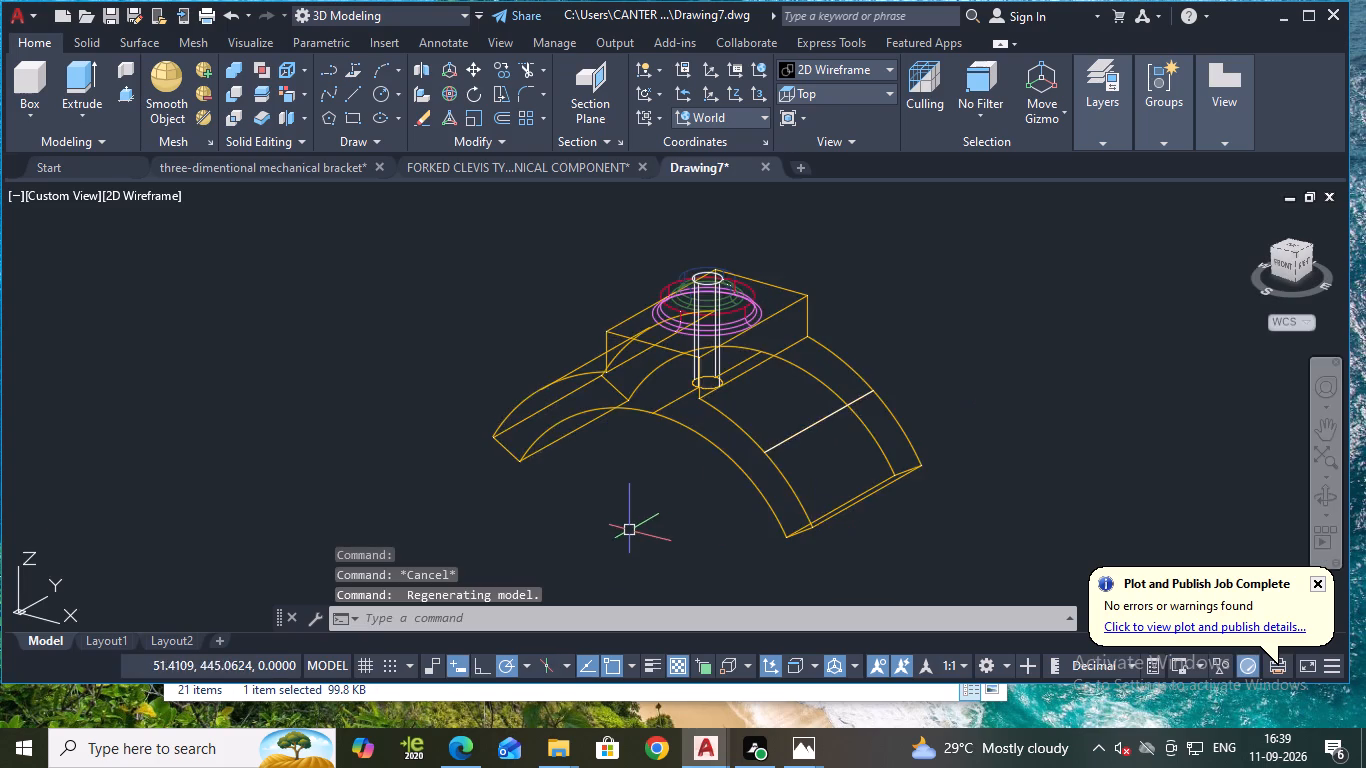
{"action": "middle_click_drag", "start_coordinate": [630, 530], "coordinate": [711, 480], "text": "shift"}
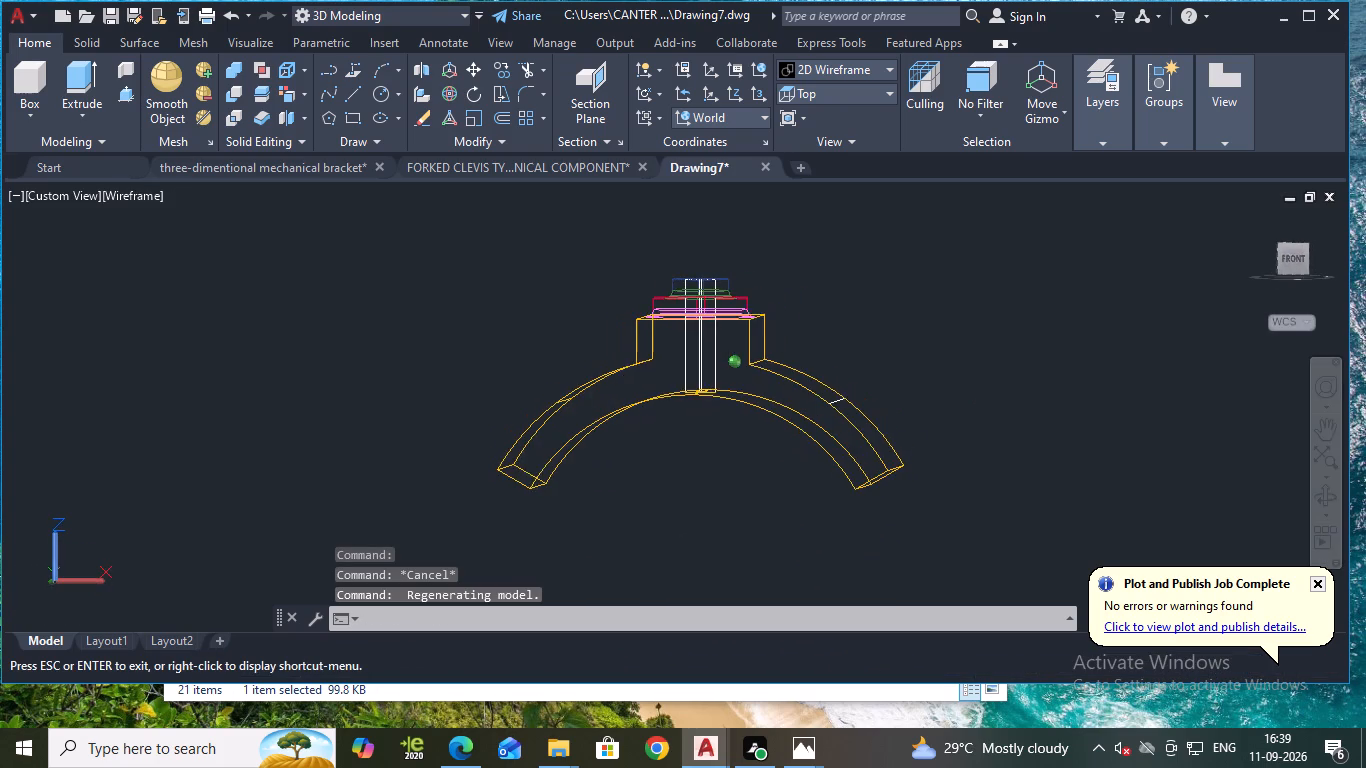
{"action": "middle_click_drag", "start_coordinate": [711, 480], "coordinate": [686, 492], "text": "shift"}
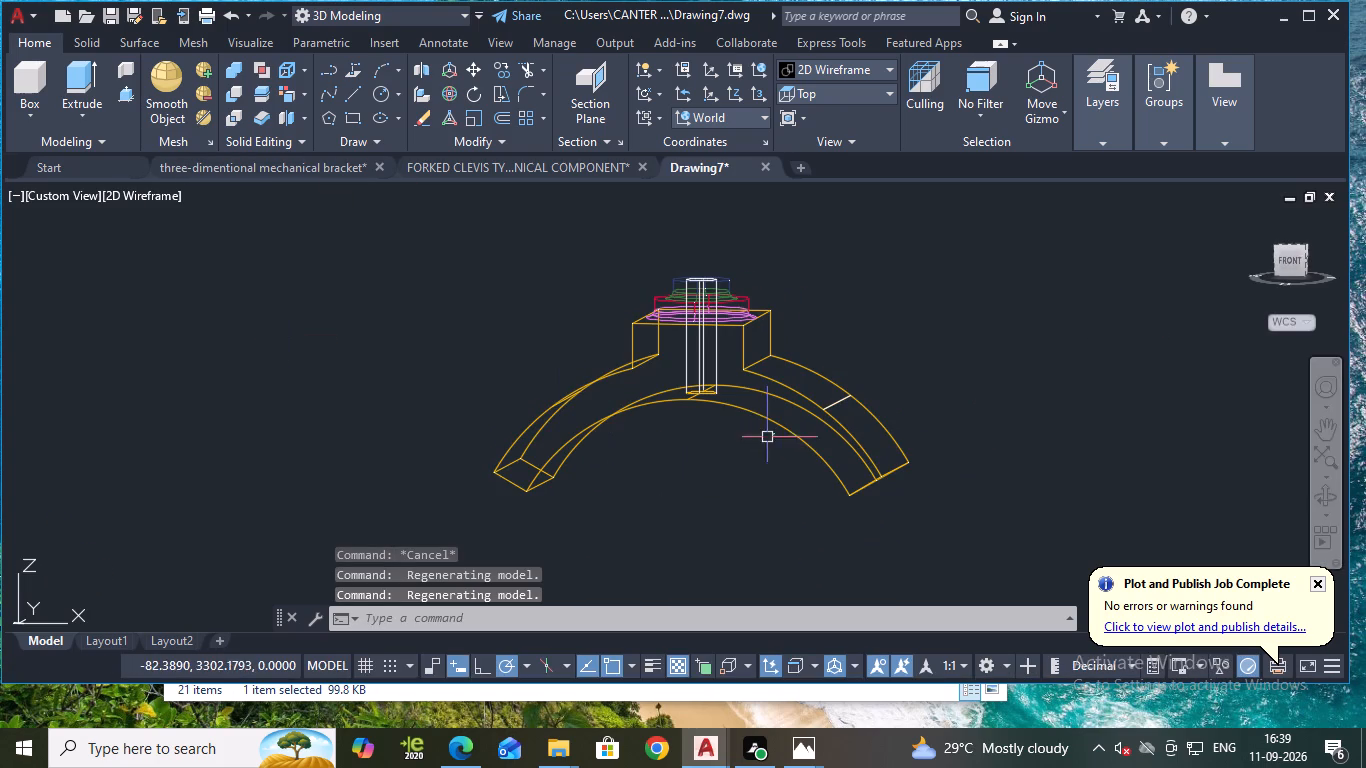
{"action": "middle_click_drag", "start_coordinate": [898, 398], "coordinate": [962, 403], "text": "shift"}
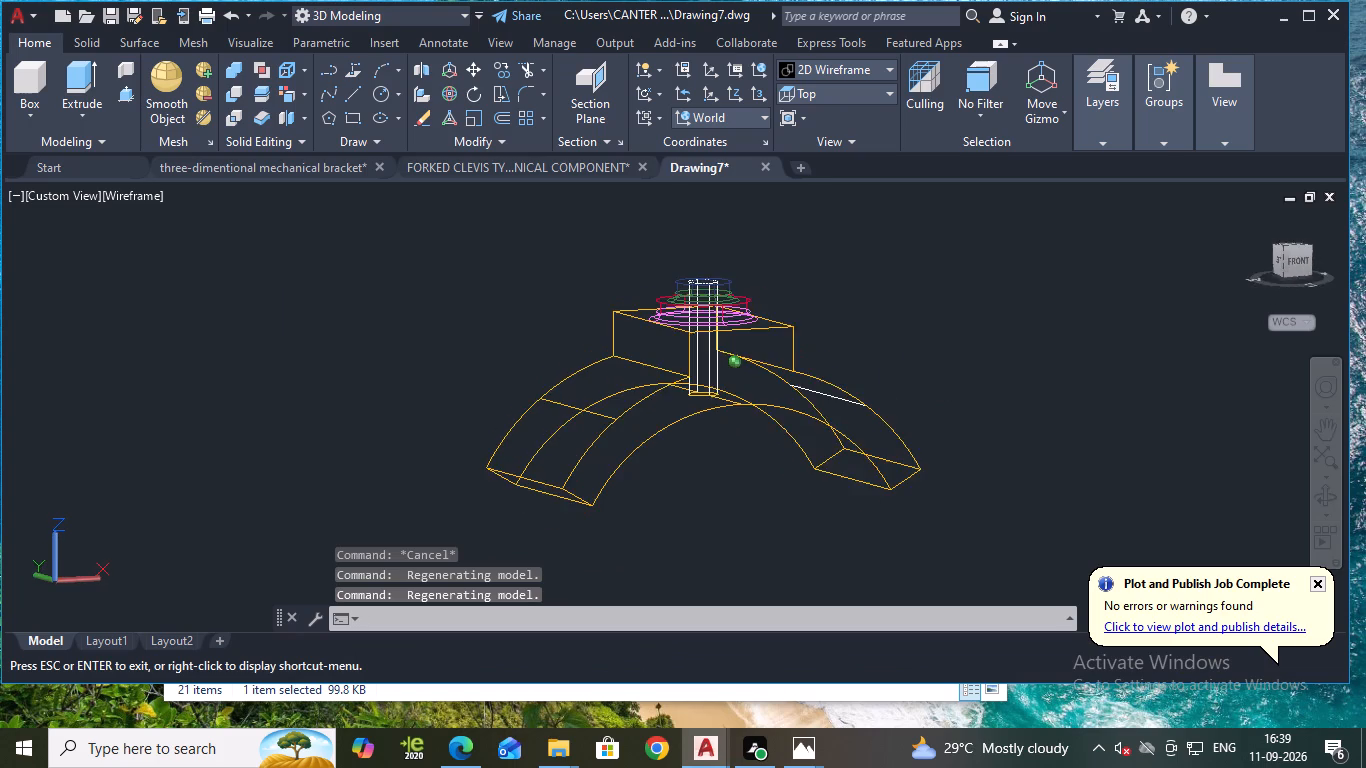
{"action": "middle_click_drag", "start_coordinate": [962, 403], "coordinate": [875, 354], "text": "shift"}
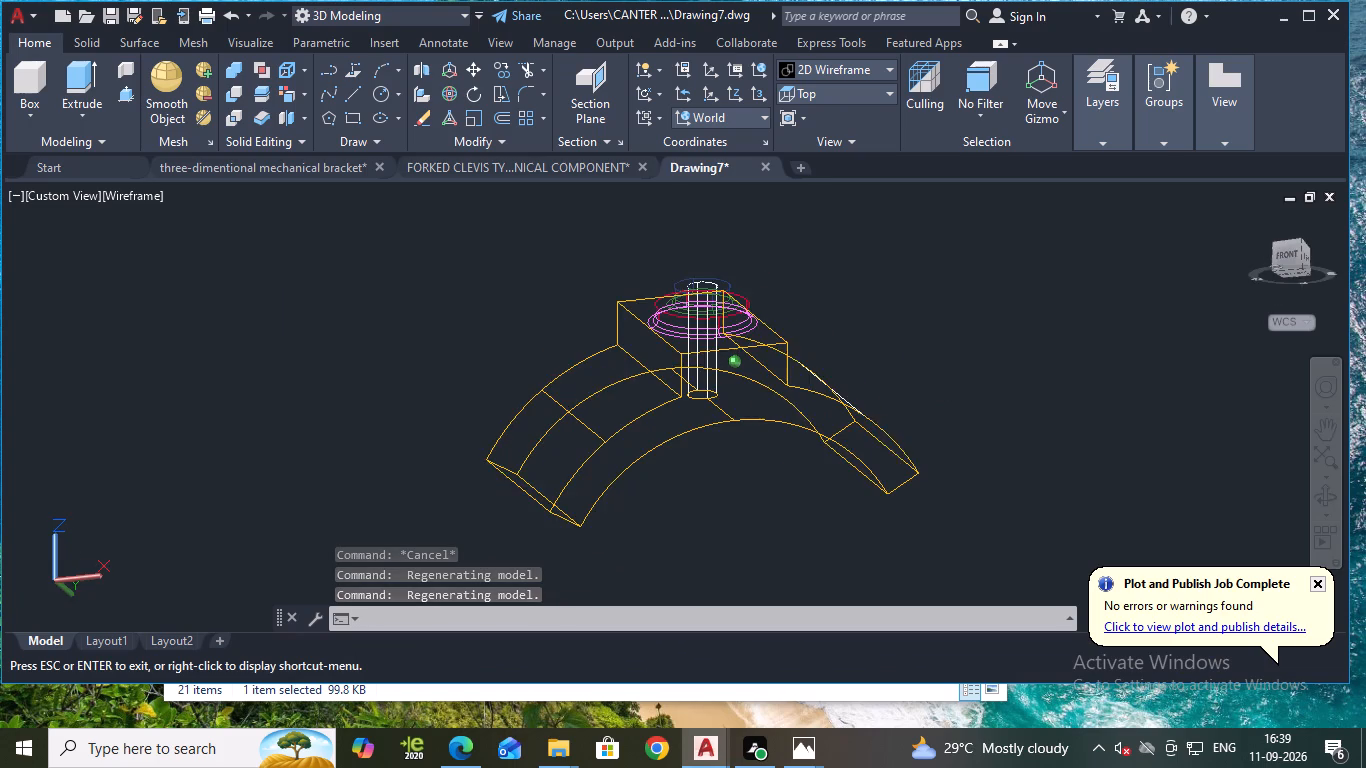
{"action": "middle_click_drag", "start_coordinate": [875, 354], "coordinate": [893, 421], "text": "shift"}
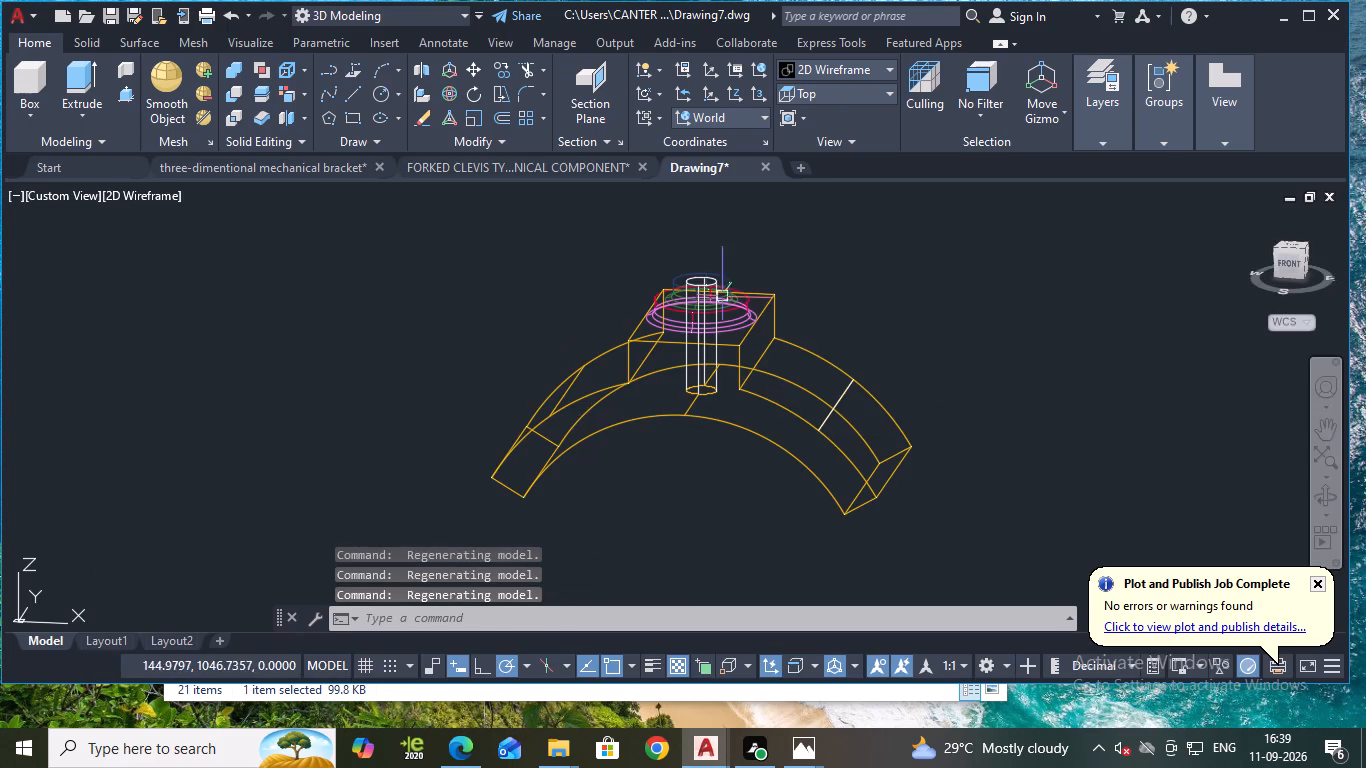
{"action": "middle_click_drag", "start_coordinate": [1076, 364], "coordinate": [849, 434]}
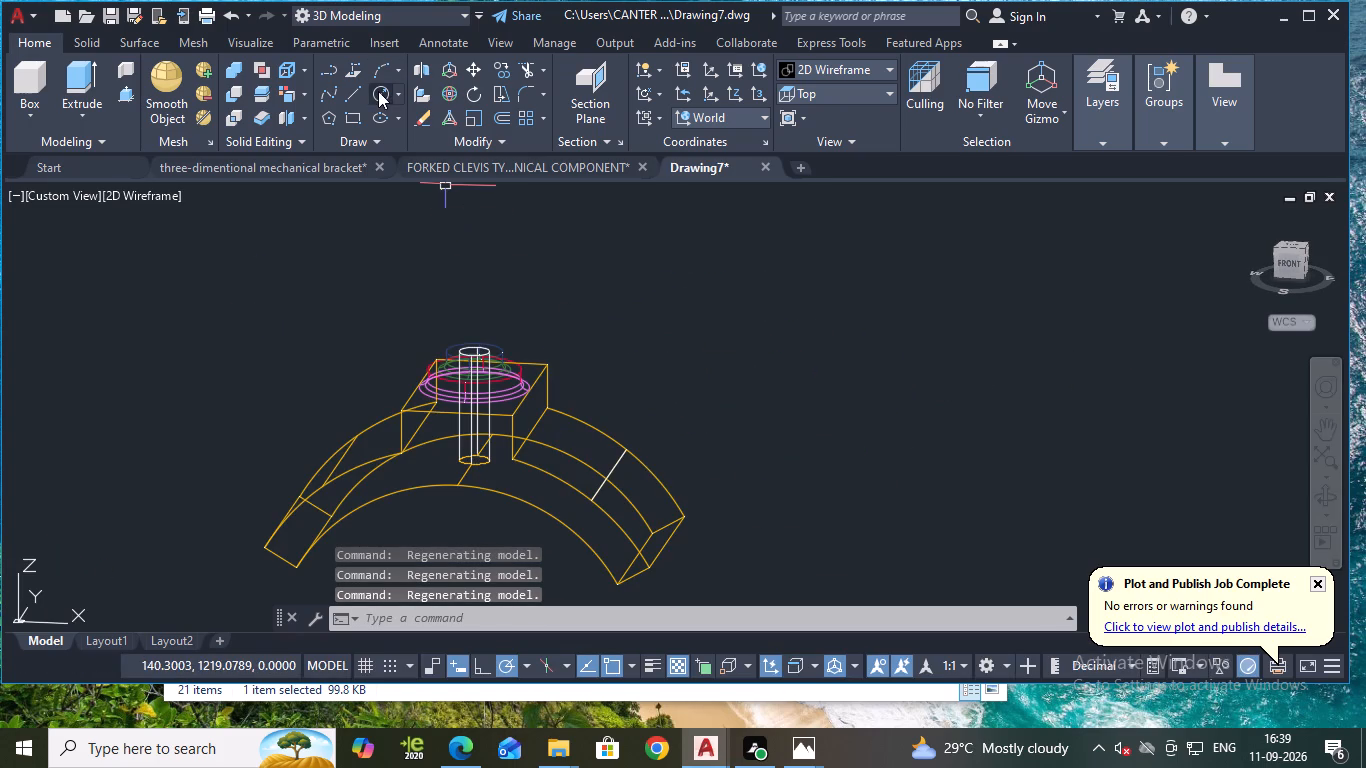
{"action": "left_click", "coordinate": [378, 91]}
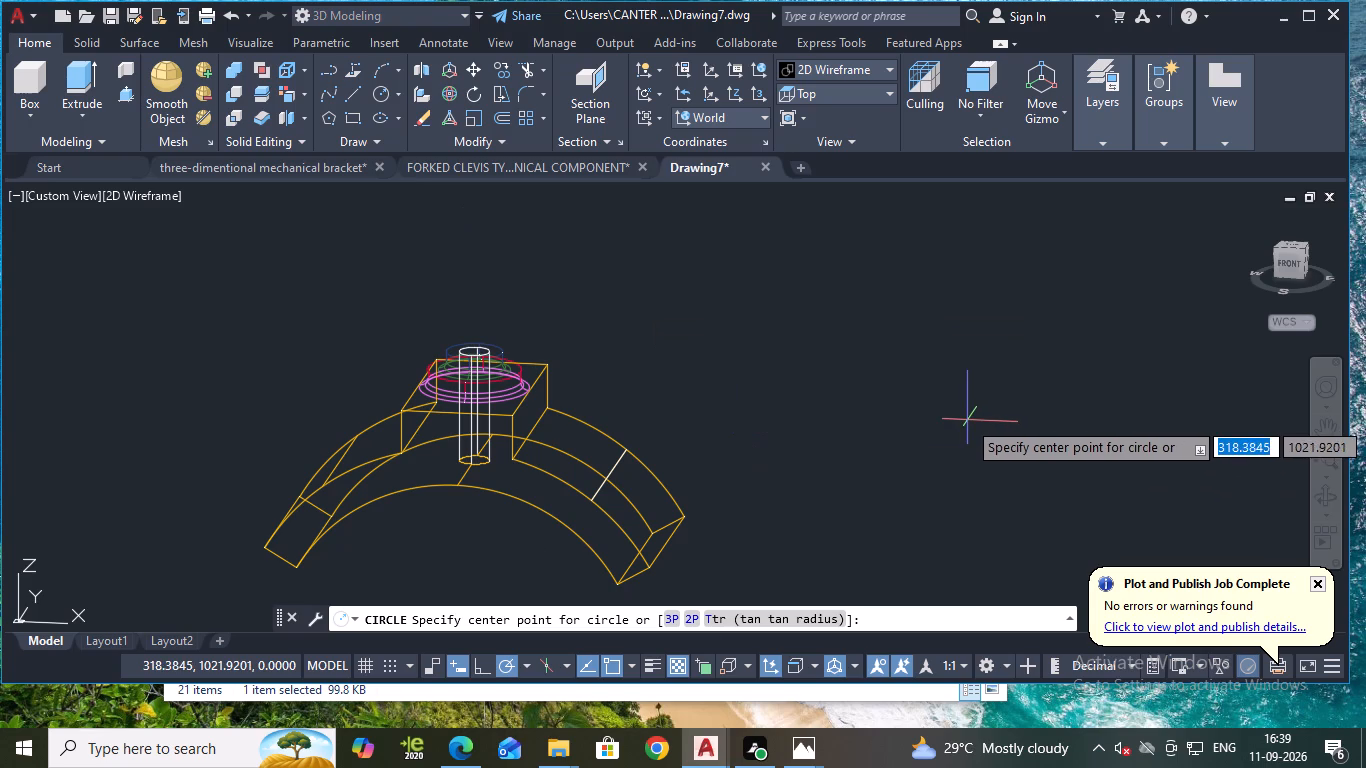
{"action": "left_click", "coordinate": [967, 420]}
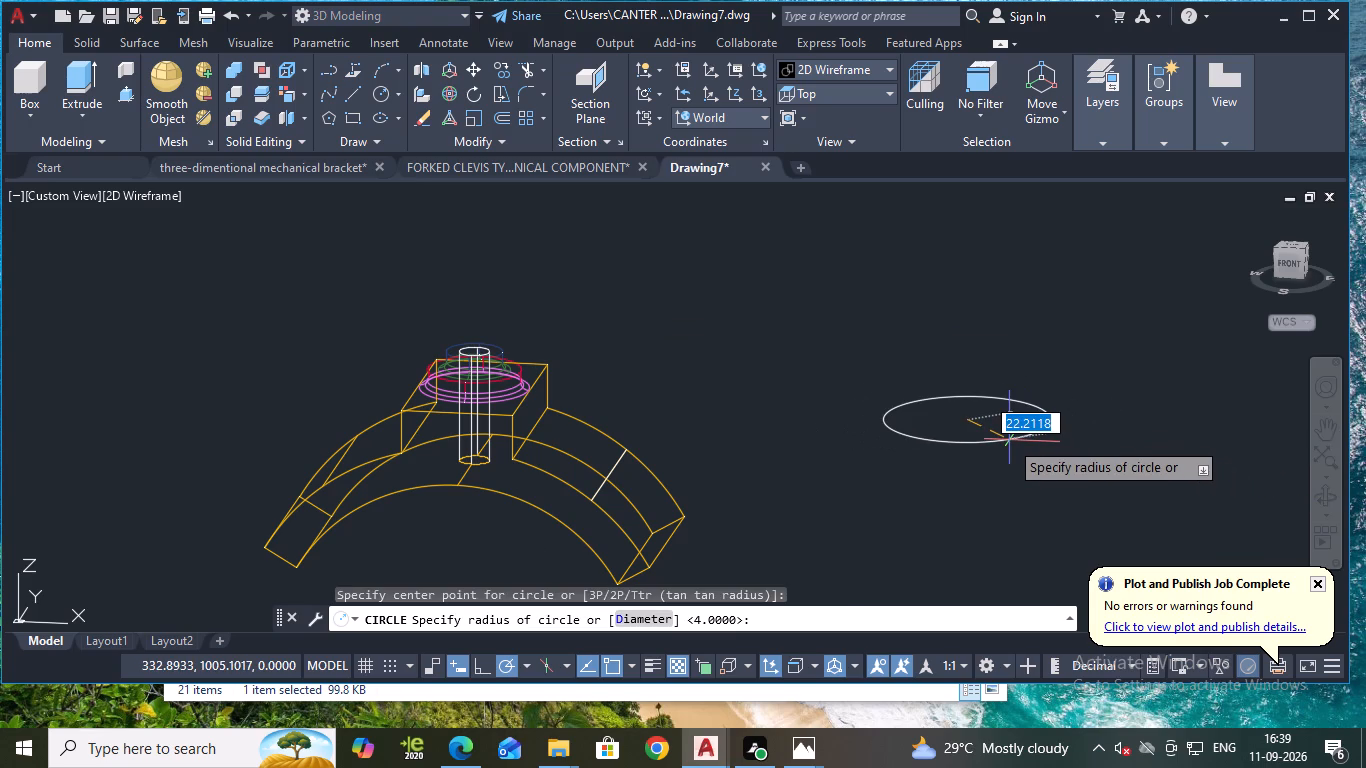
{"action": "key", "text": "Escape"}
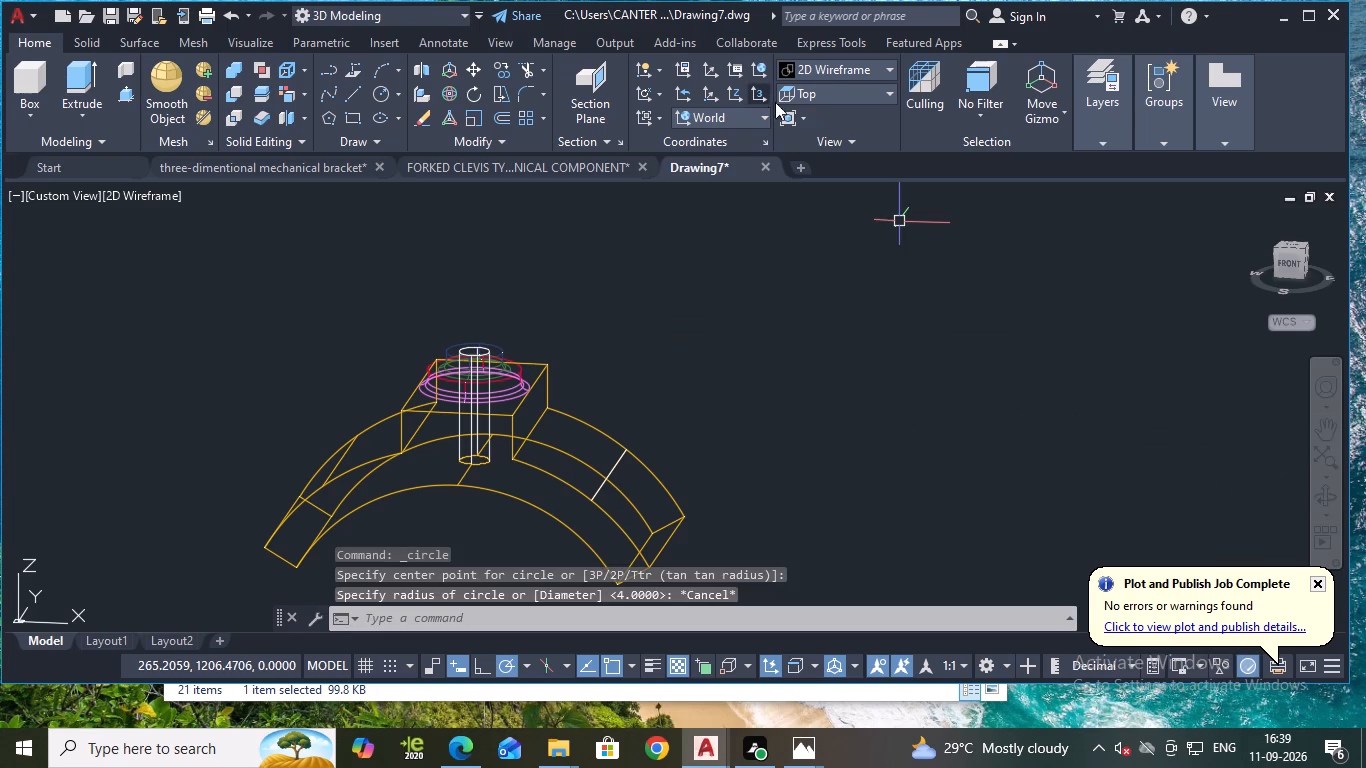
Switch to the Front view and frame the whole bracket profile.
{"action": "left_click", "coordinate": [821, 67]}
{"action": "key", "text": "Escape"}
{"action": "left_click", "coordinate": [823, 90]}
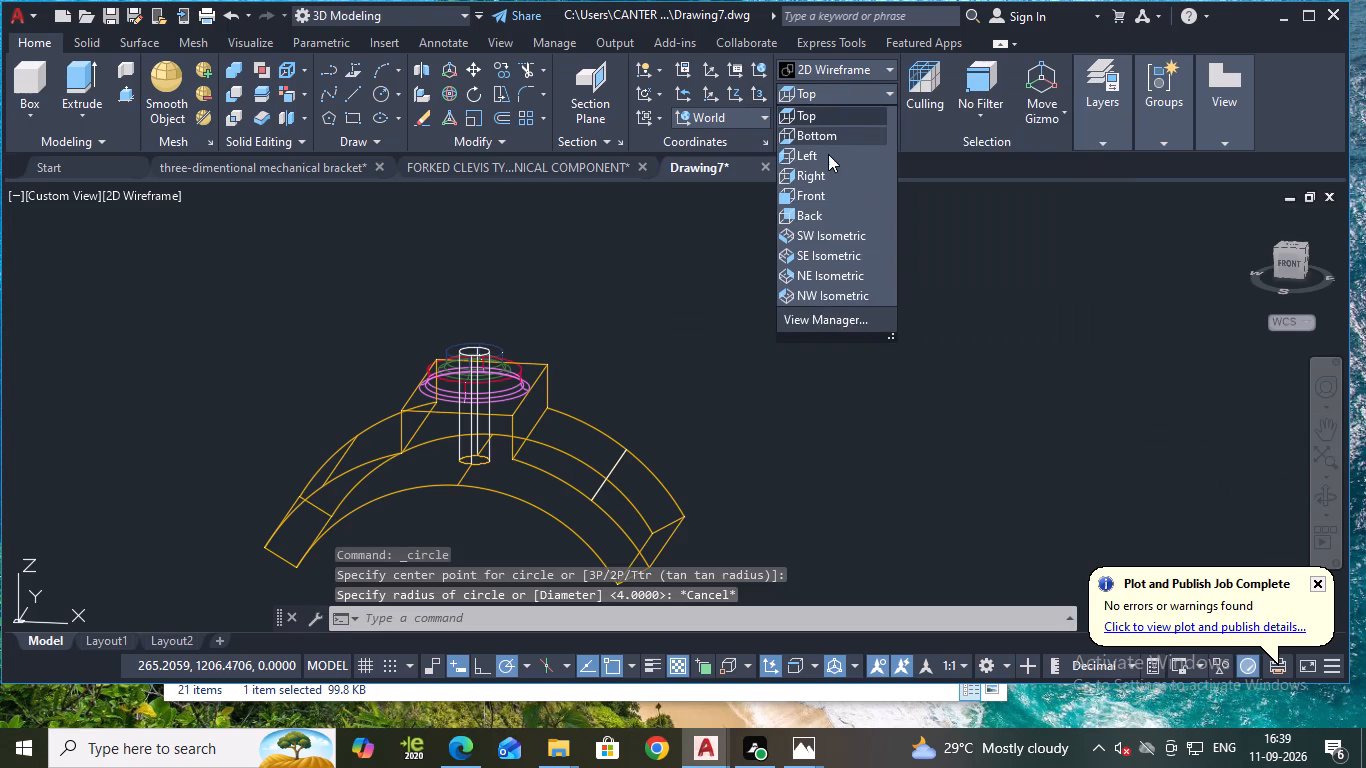
{"action": "left_click", "coordinate": [825, 201]}
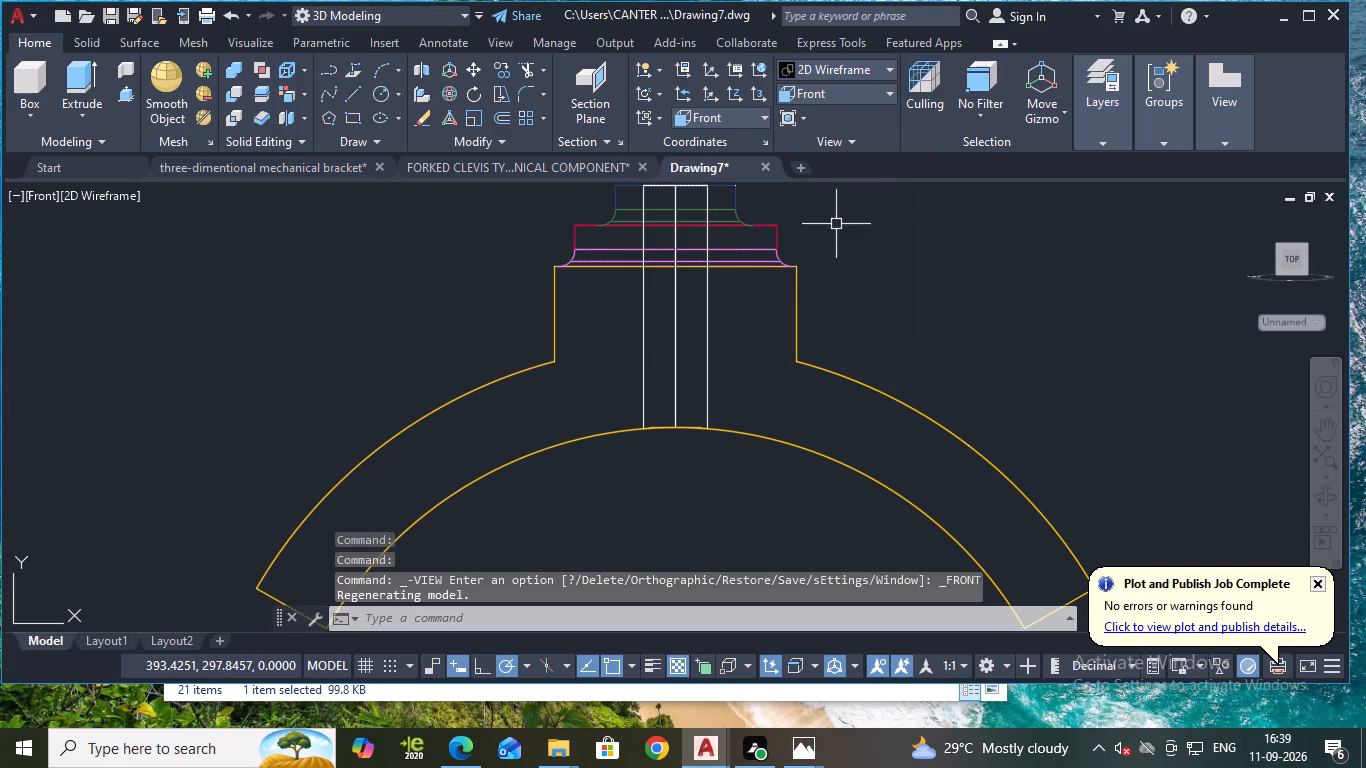
{"action": "scroll", "coordinate": [882, 334], "scroll_direction": "down", "scroll_amount": 1}
{"action": "middle_click_drag", "start_coordinate": [930, 350], "coordinate": [611, 344]}
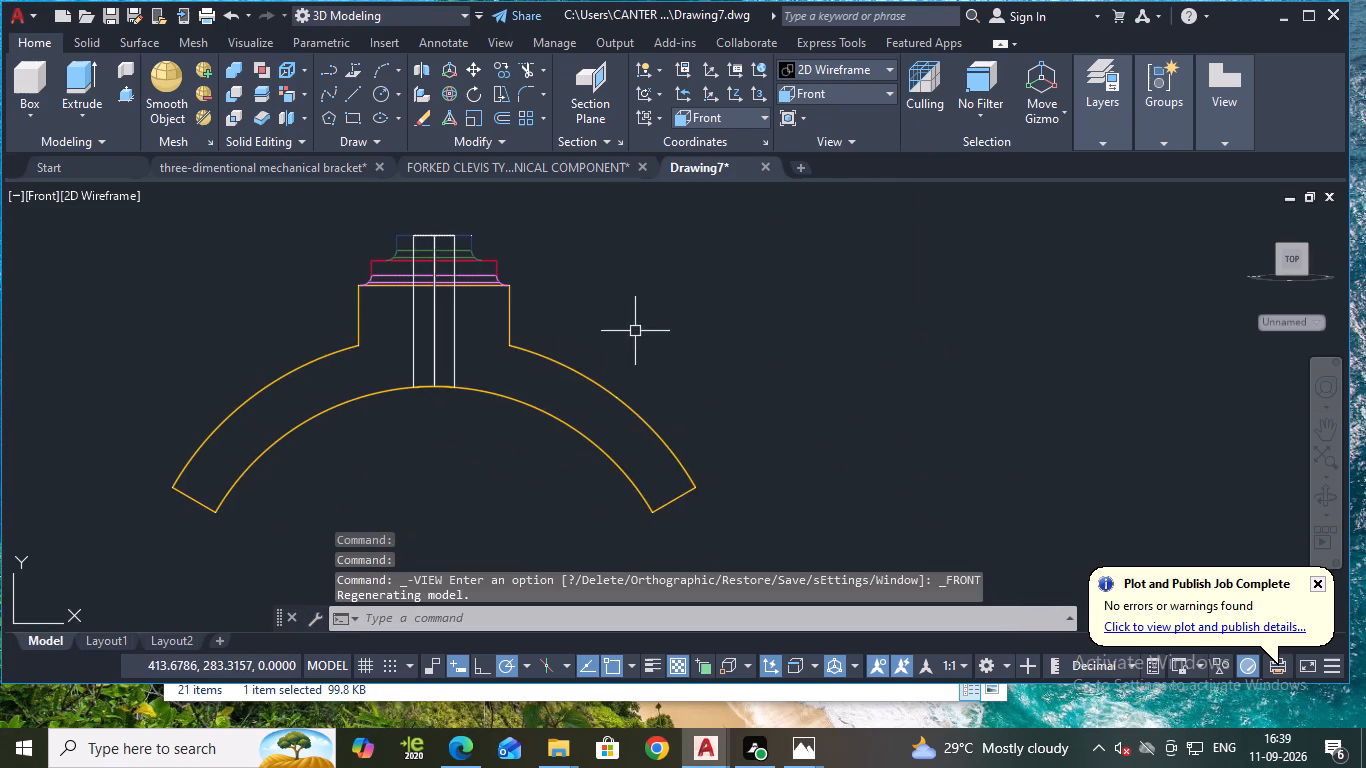
{"action": "scroll", "coordinate": [604, 331], "scroll_direction": "up", "scroll_amount": 1}
{"action": "scroll", "coordinate": [833, 374], "scroll_direction": "down", "scroll_amount": 1}
{"action": "middle_click_drag", "start_coordinate": [847, 399], "coordinate": [824, 389]}
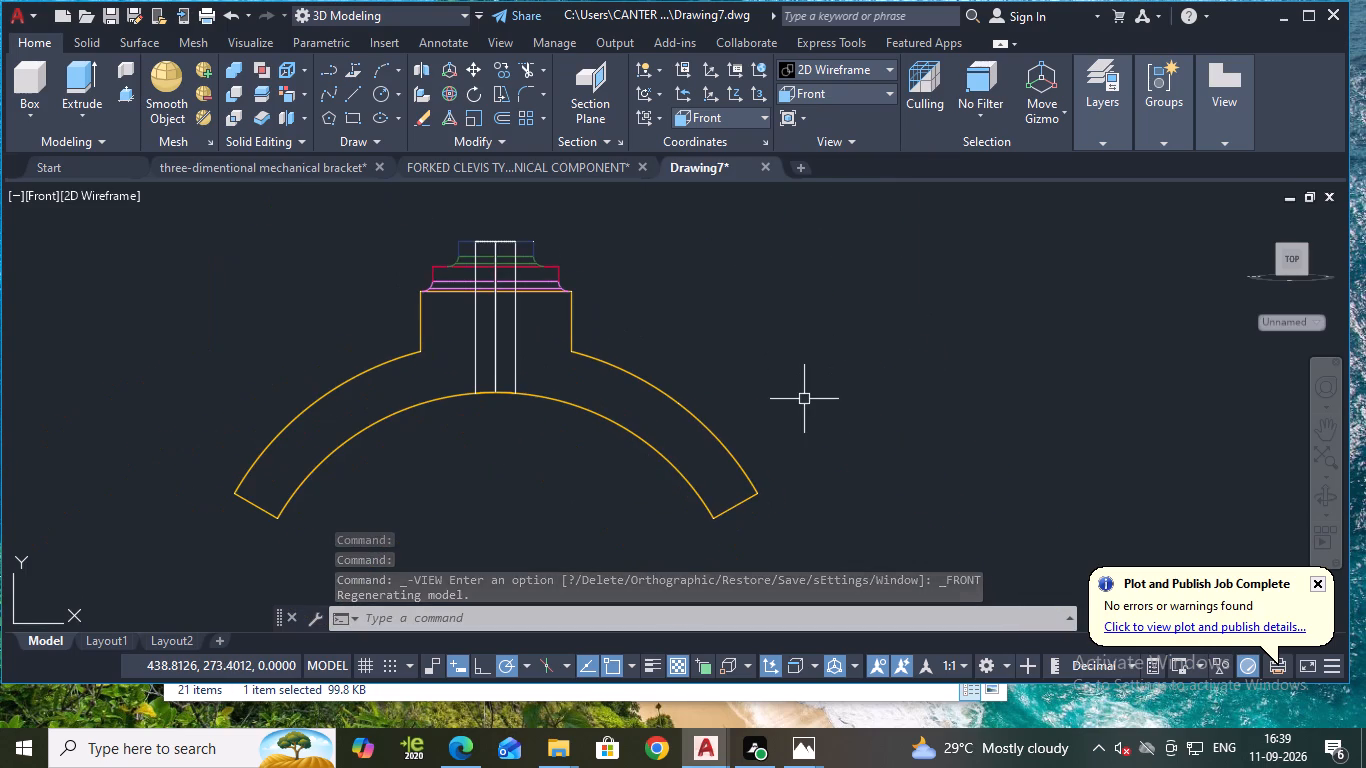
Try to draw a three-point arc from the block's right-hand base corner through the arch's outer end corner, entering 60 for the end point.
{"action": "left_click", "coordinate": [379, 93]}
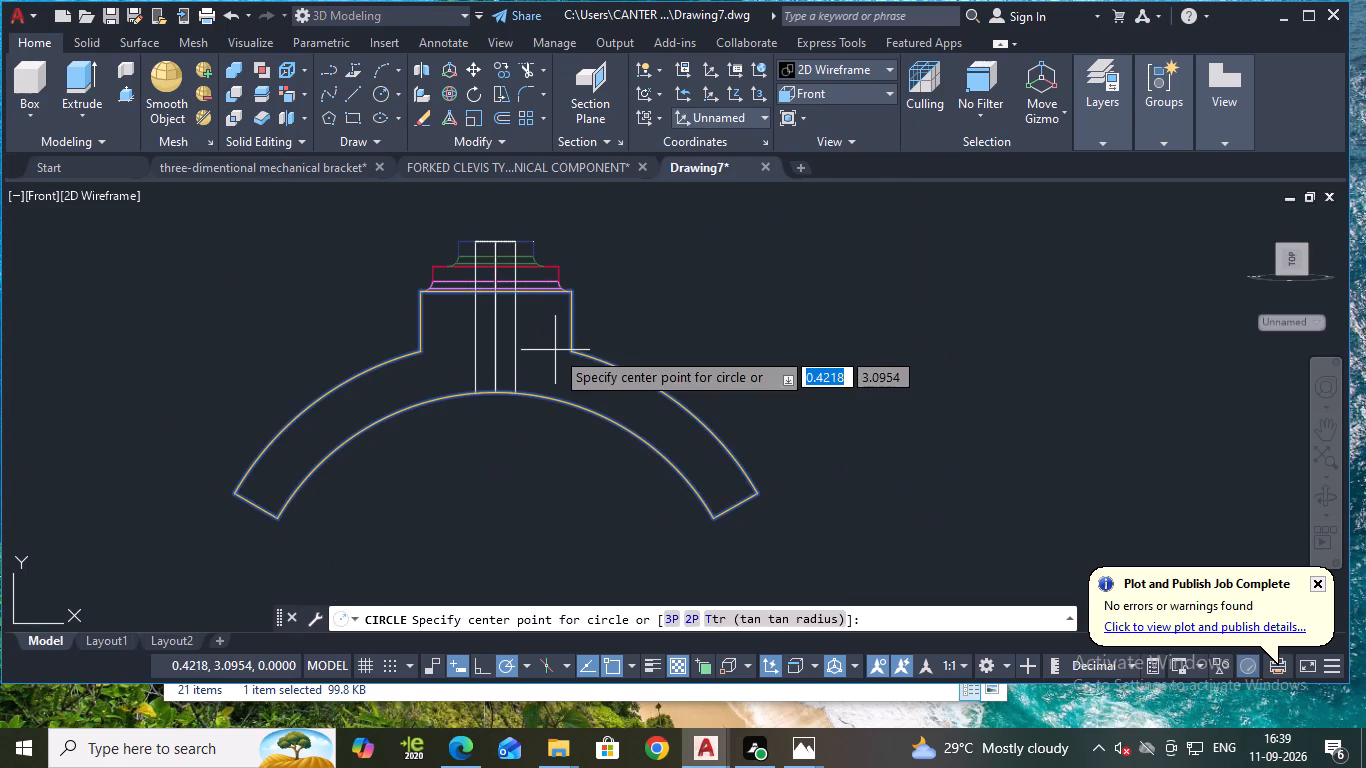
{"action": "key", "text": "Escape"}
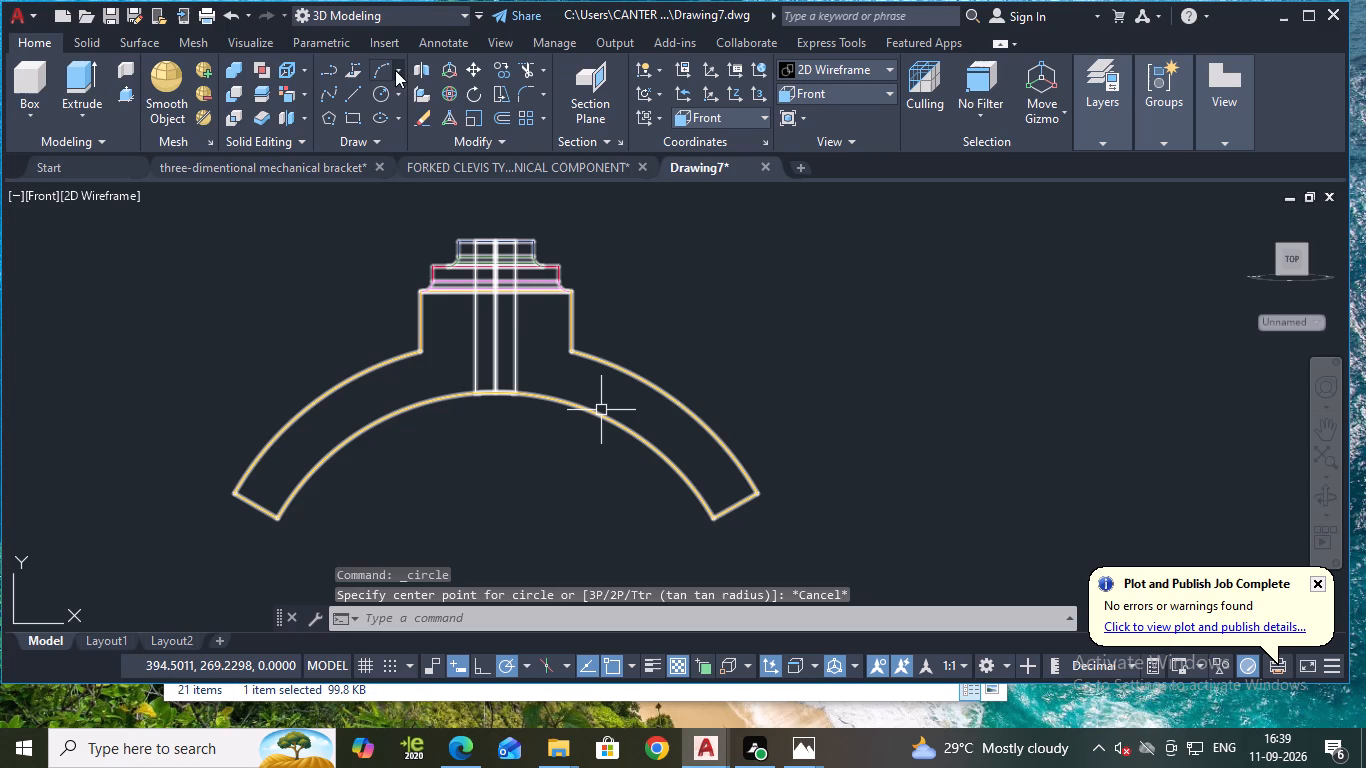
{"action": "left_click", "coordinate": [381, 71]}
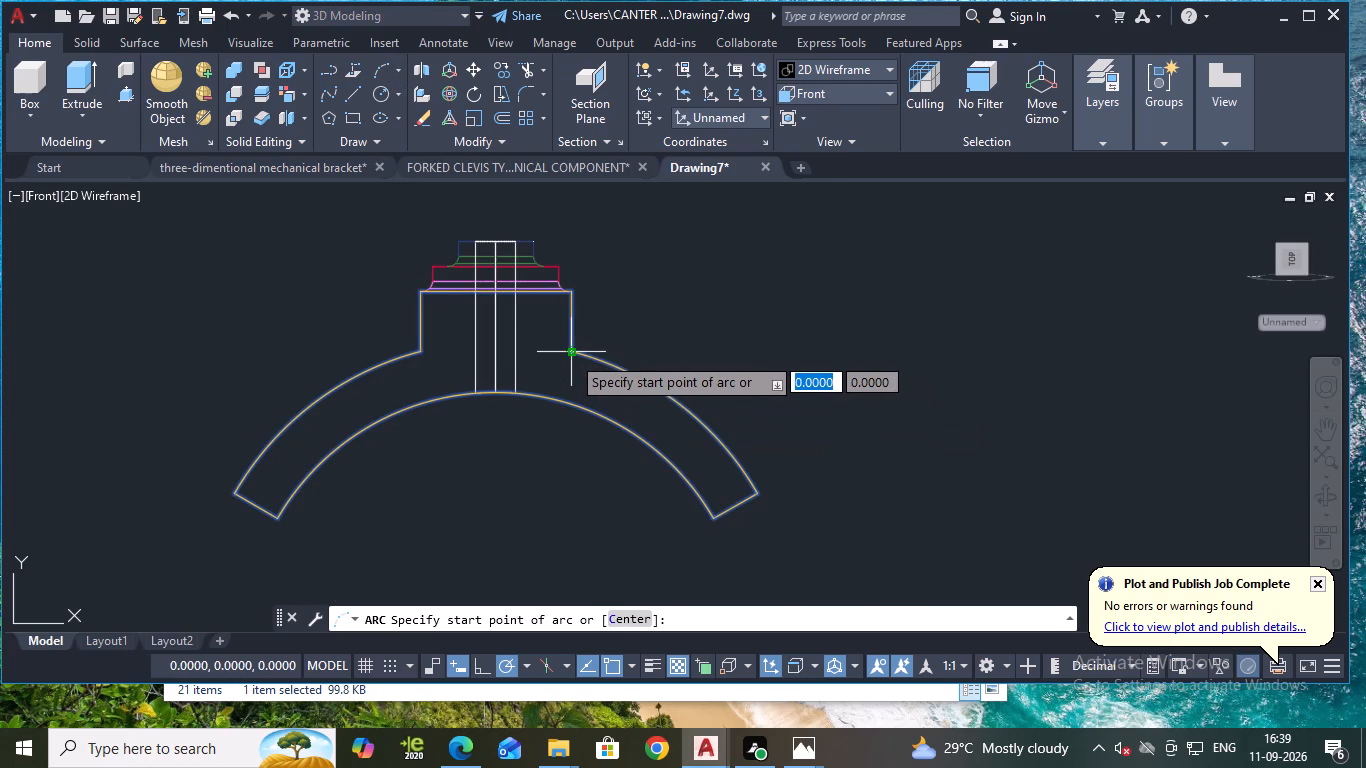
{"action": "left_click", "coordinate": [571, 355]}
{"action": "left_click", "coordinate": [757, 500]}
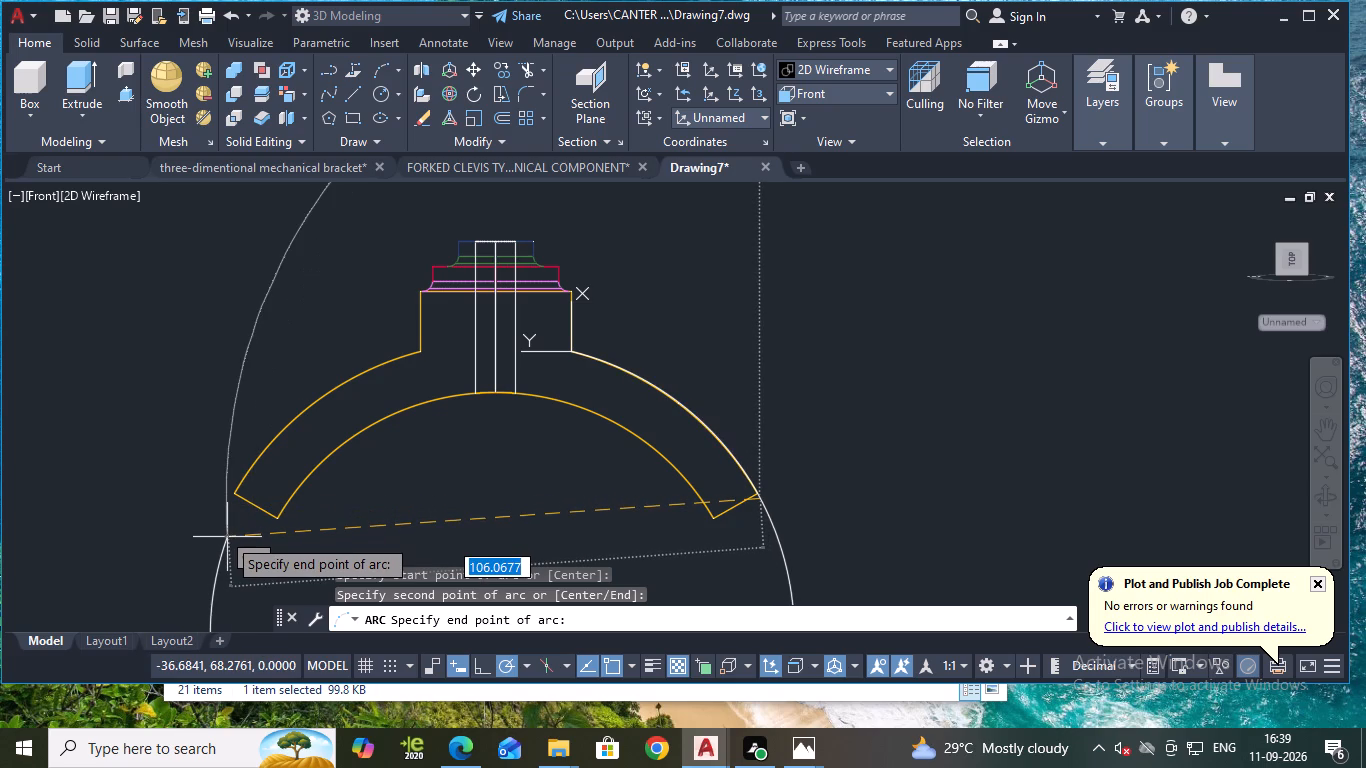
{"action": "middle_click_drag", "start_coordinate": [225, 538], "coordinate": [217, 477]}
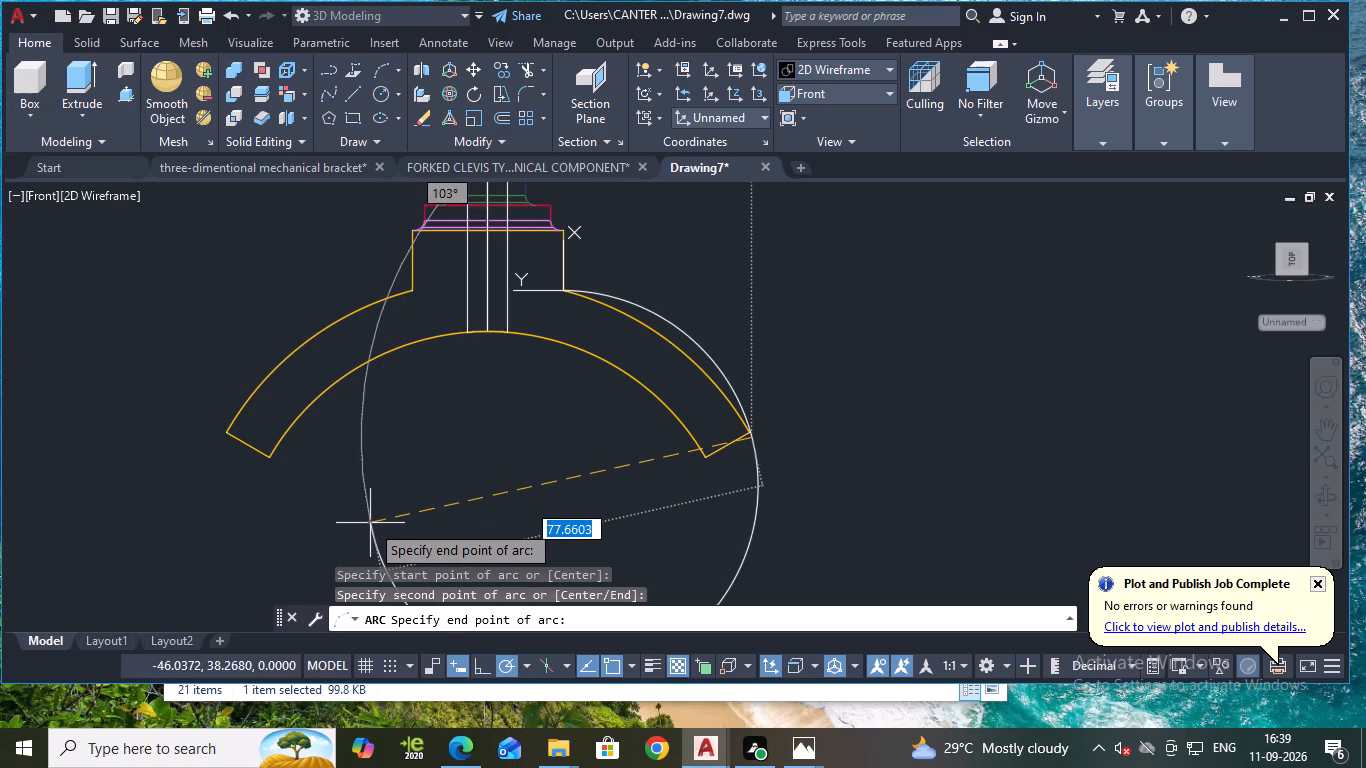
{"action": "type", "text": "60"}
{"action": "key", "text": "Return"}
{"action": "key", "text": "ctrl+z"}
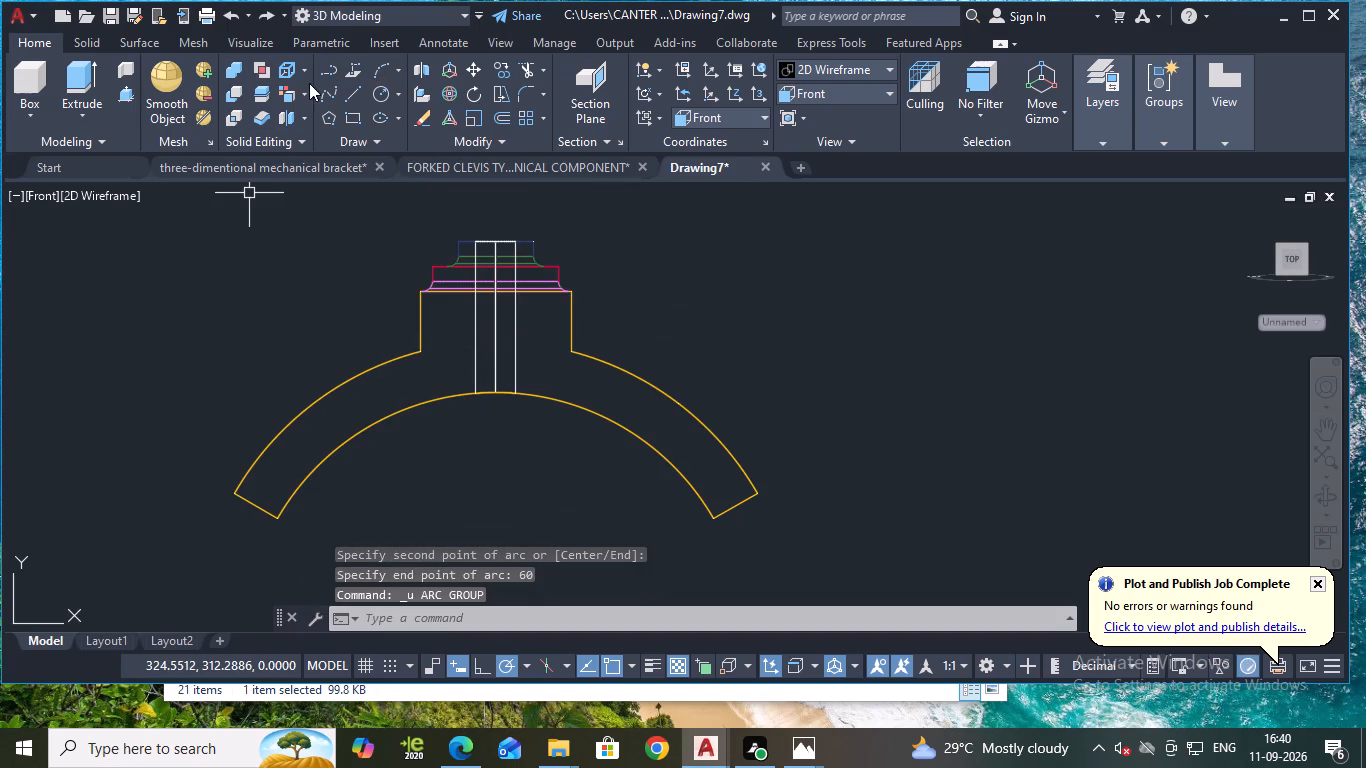
Draw a three-point arc from the block's right-hand base corner through the arch's right outer end corner to its left outer end corner.
{"action": "left_click", "coordinate": [372, 68]}
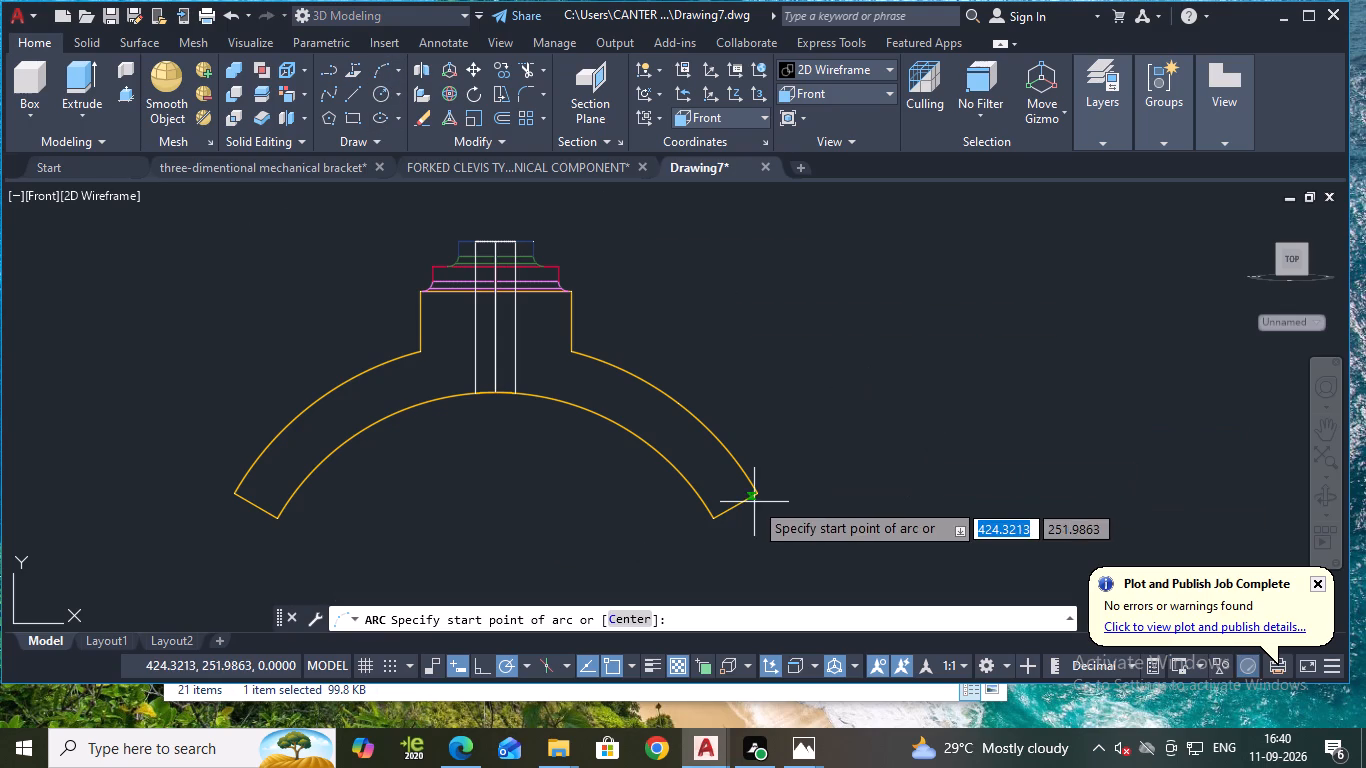
{"action": "left_click", "coordinate": [570, 351]}
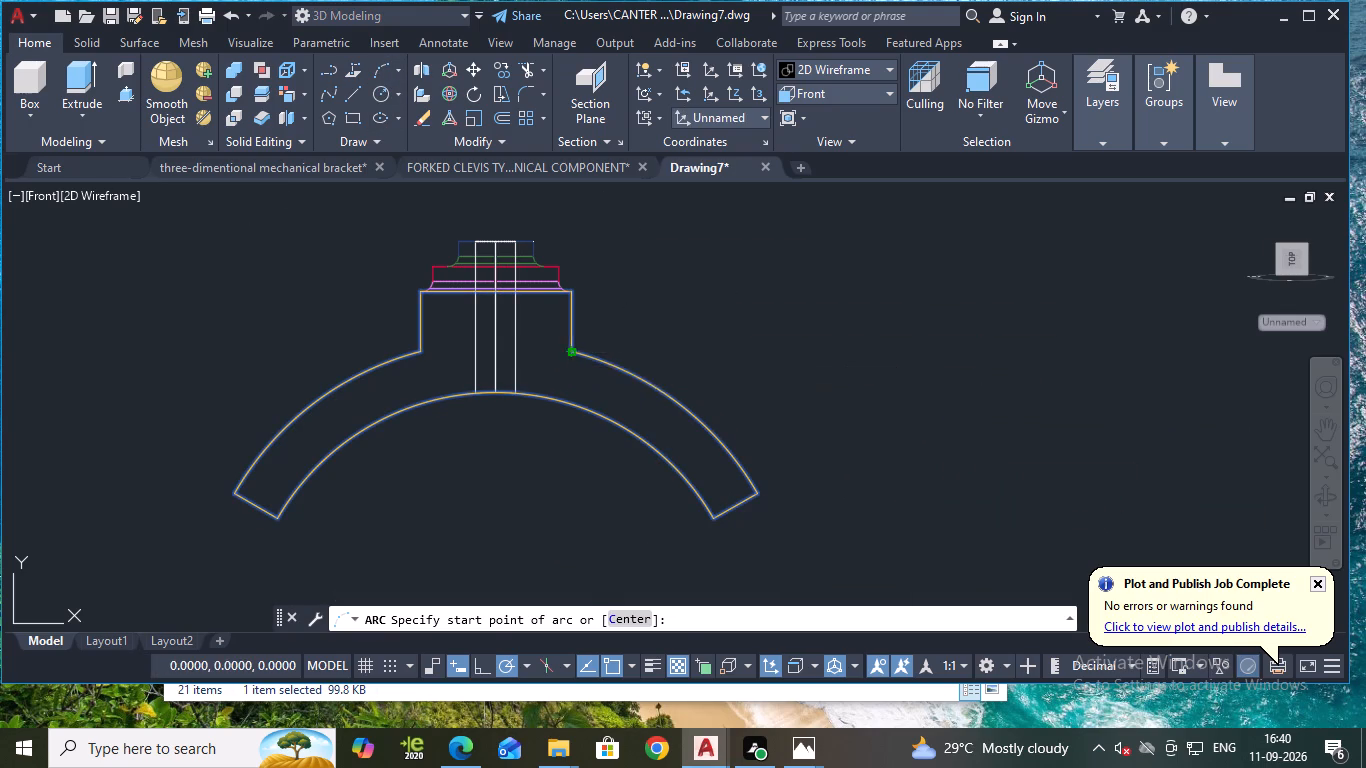
{"action": "scroll", "coordinate": [764, 496], "scroll_direction": "up", "scroll_amount": 3}
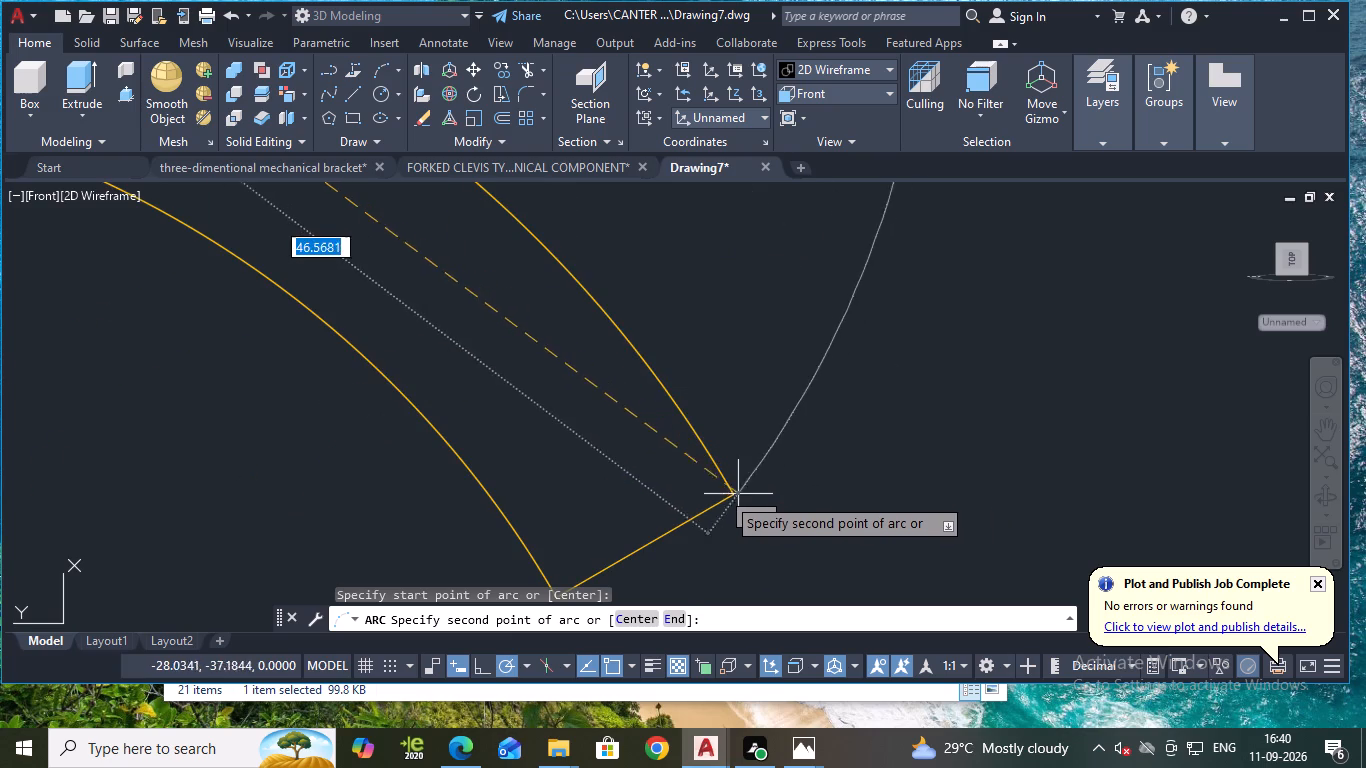
{"action": "left_click", "coordinate": [732, 498]}
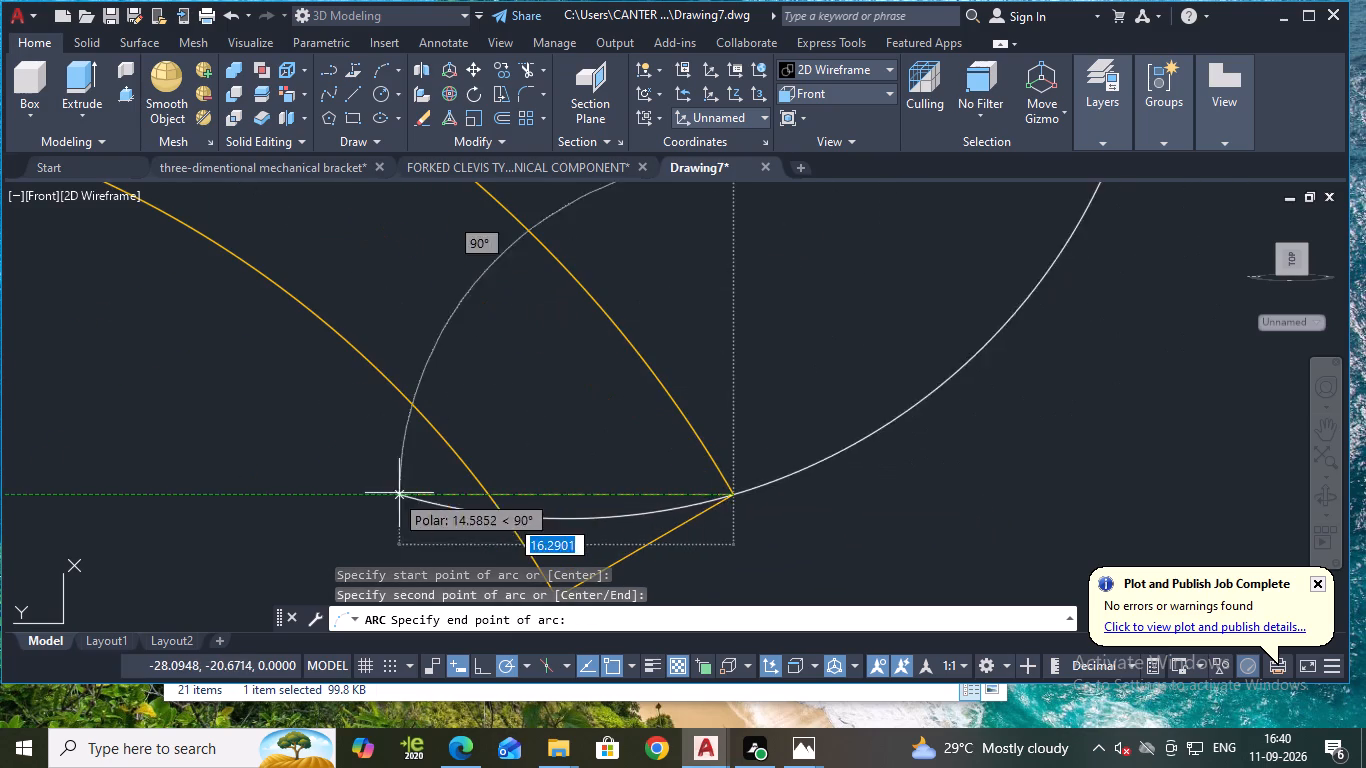
{"action": "scroll", "coordinate": [274, 473], "scroll_direction": "down", "scroll_amount": 2}
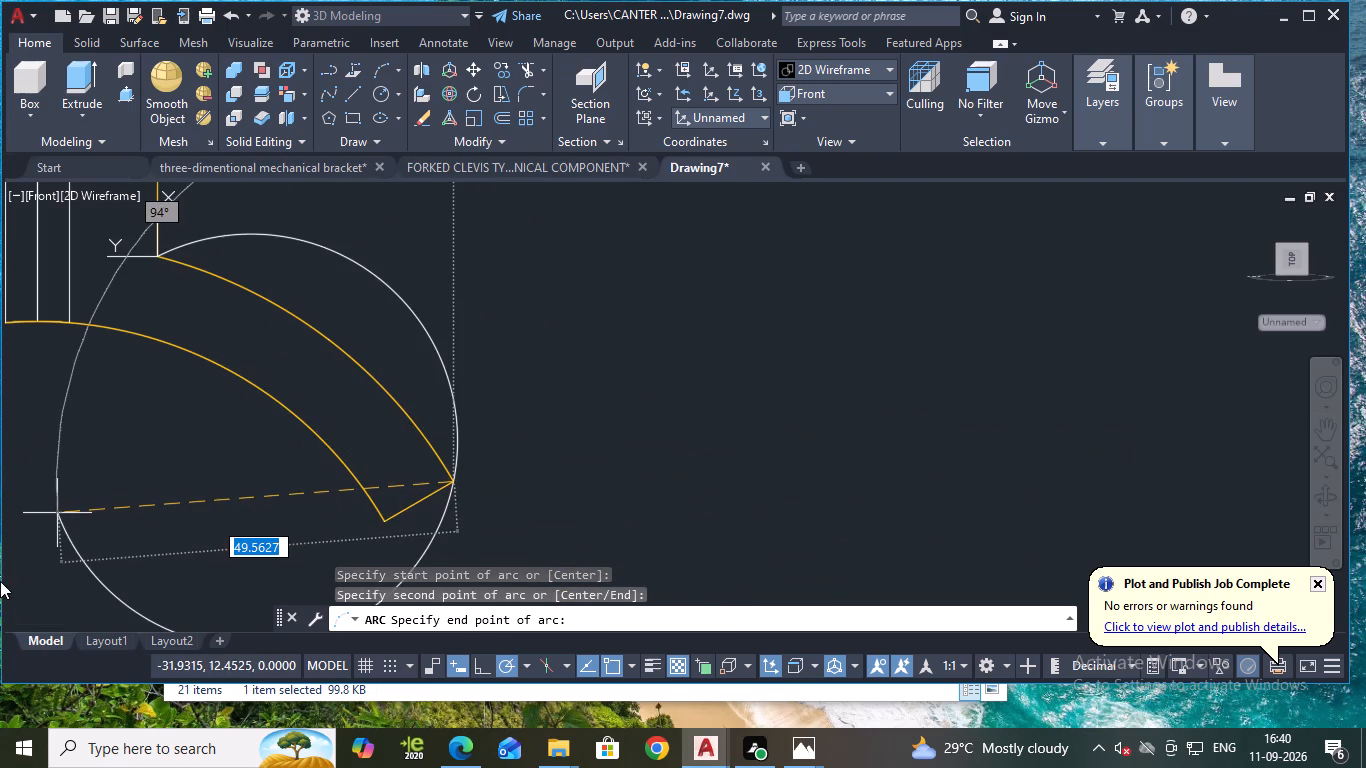
{"action": "middle_click_drag", "start_coordinate": [747, 538], "coordinate": [755, 527]}
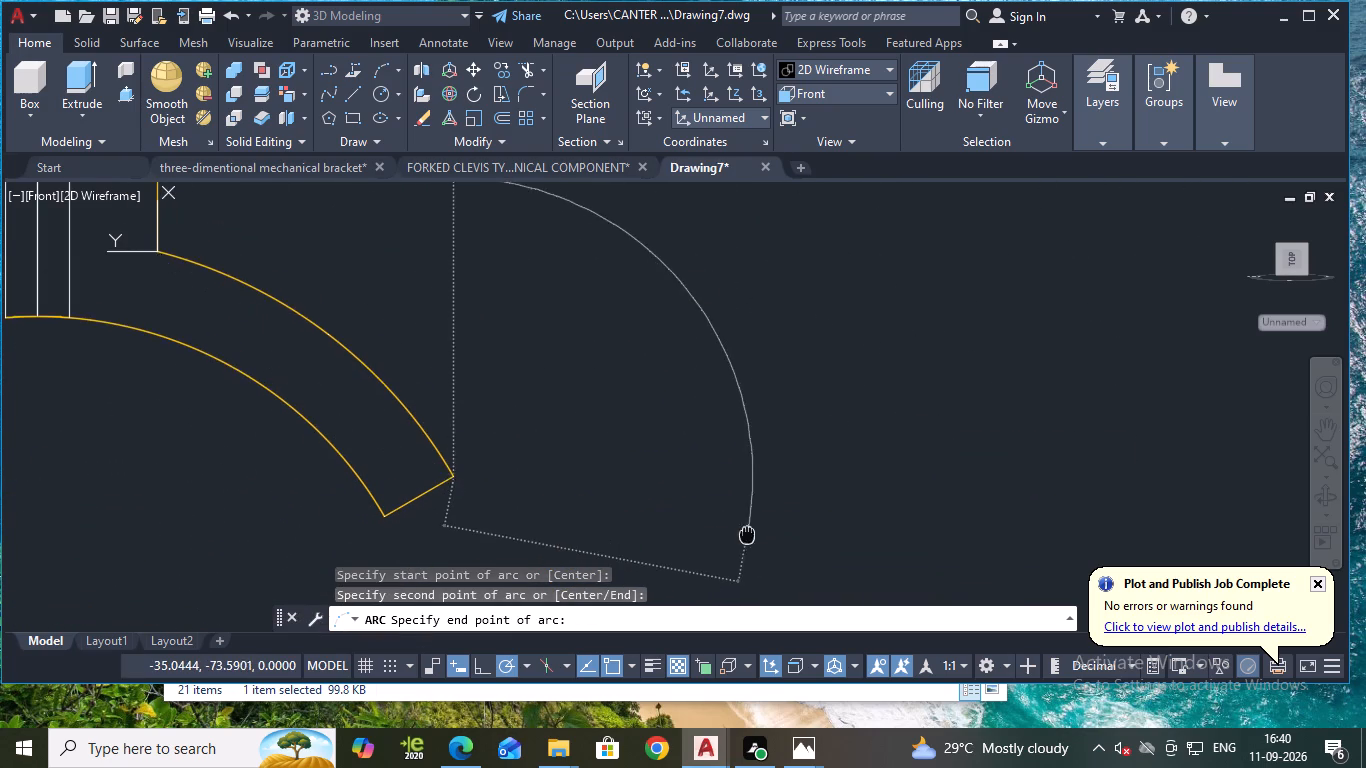
{"action": "middle_click_drag", "start_coordinate": [755, 527], "coordinate": [920, 454]}
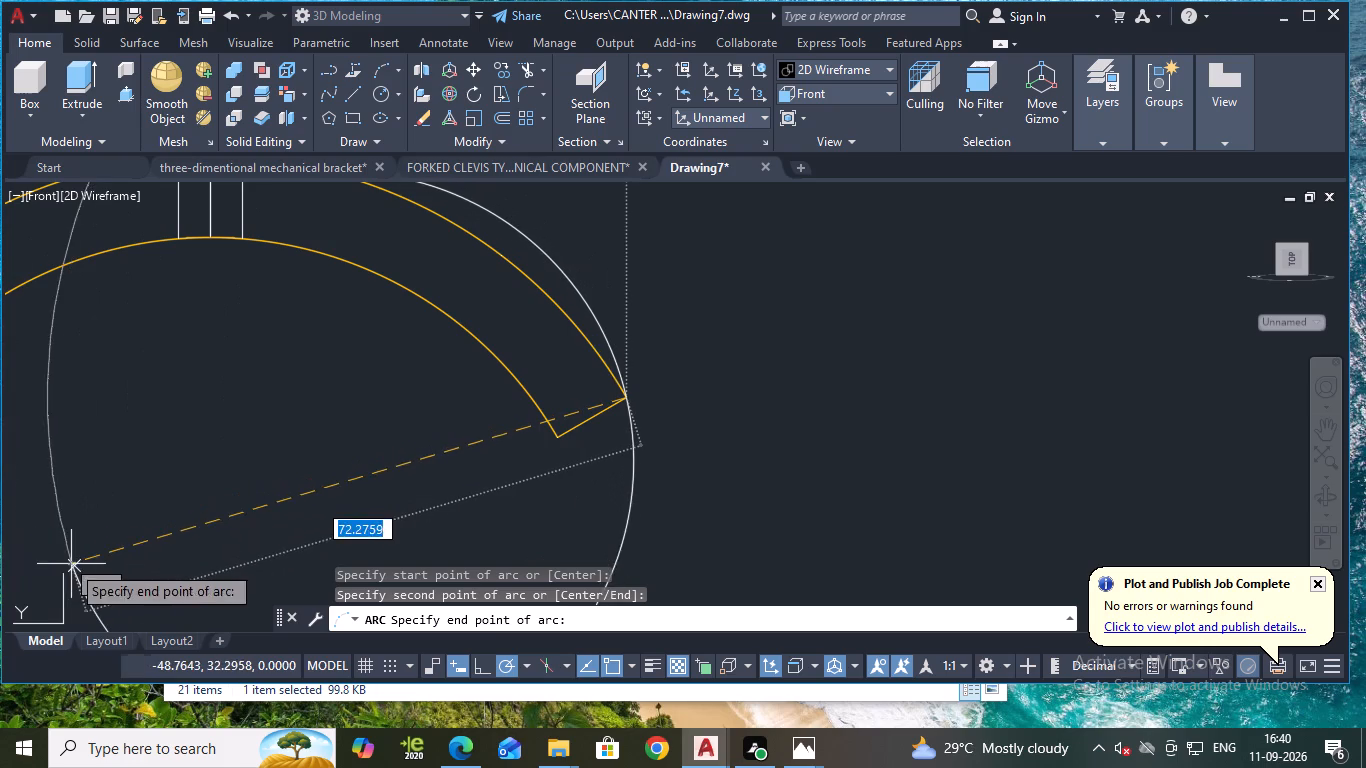
{"action": "middle_click_drag", "start_coordinate": [96, 518], "coordinate": [300, 540]}
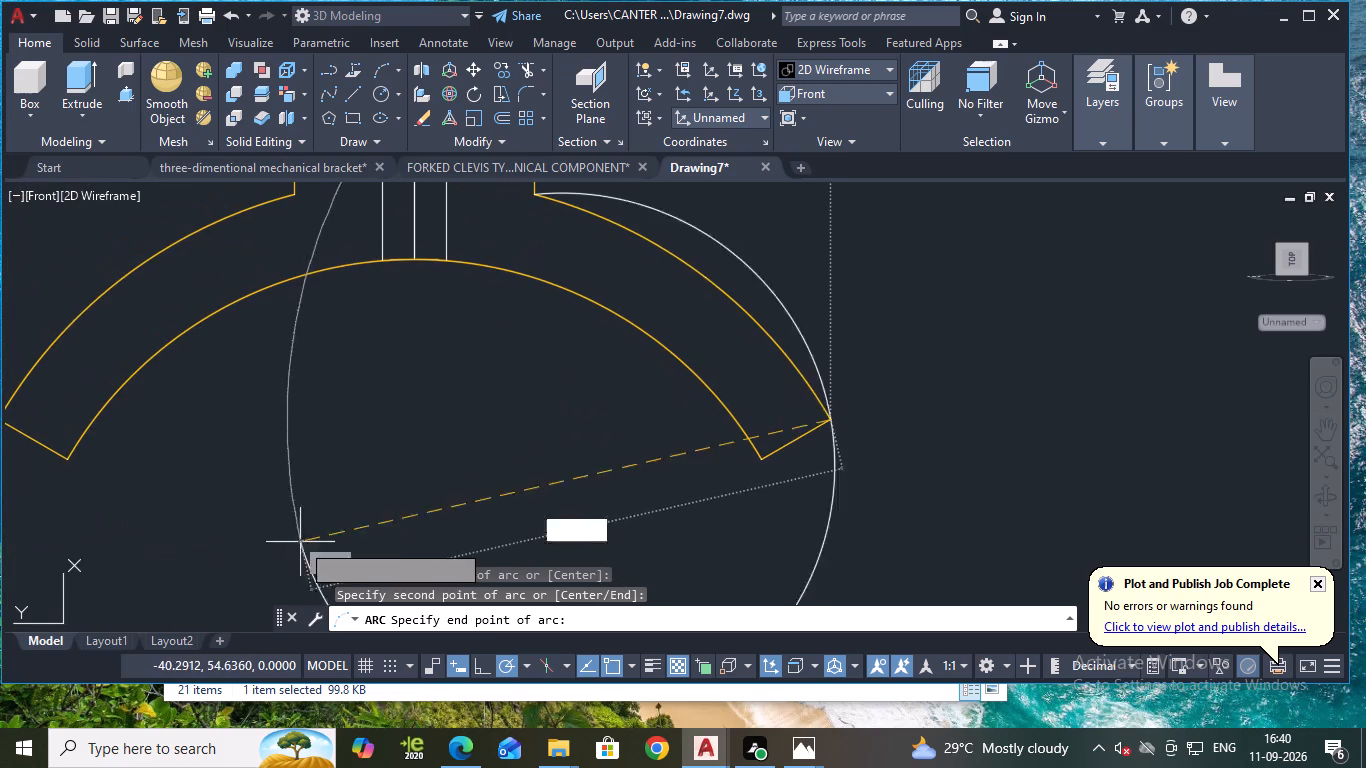
{"action": "middle_click_drag", "start_coordinate": [48, 491], "coordinate": [132, 512]}
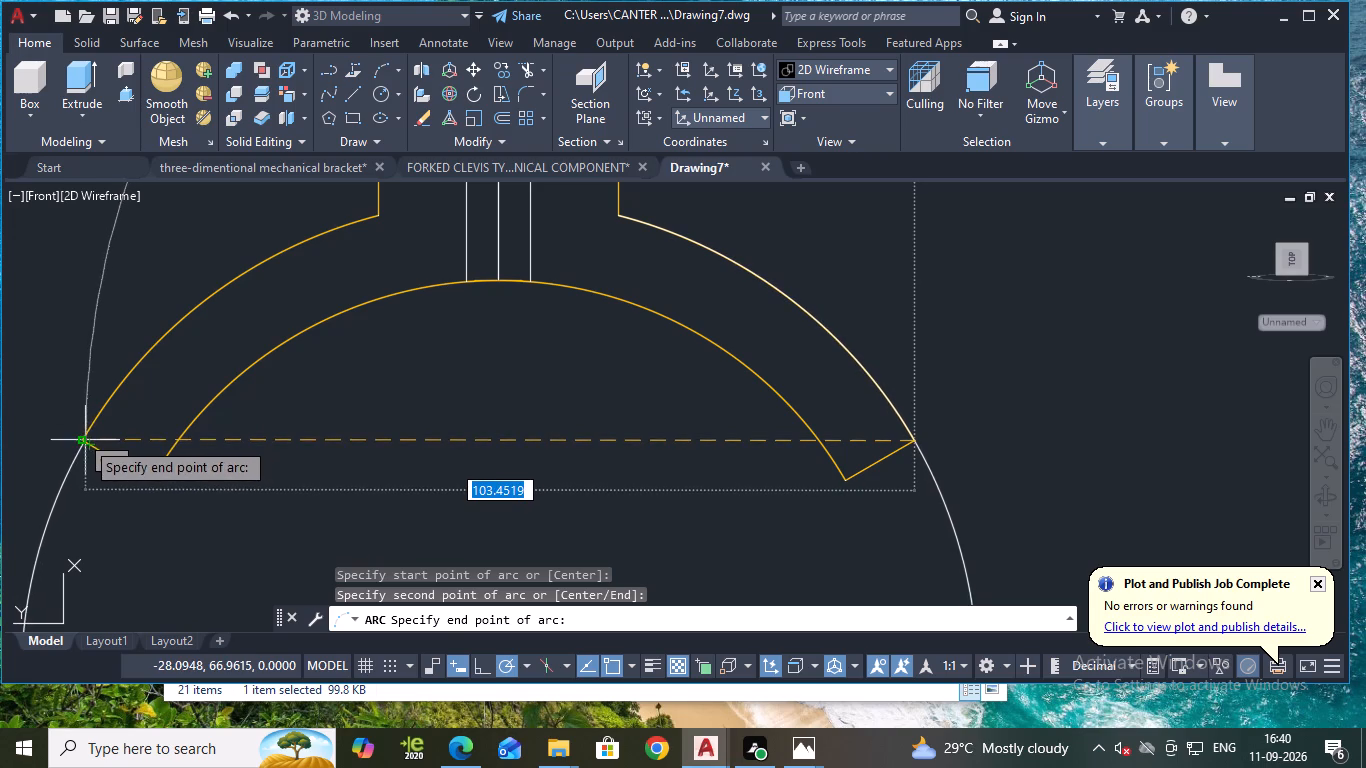
{"action": "left_click", "coordinate": [80, 440]}
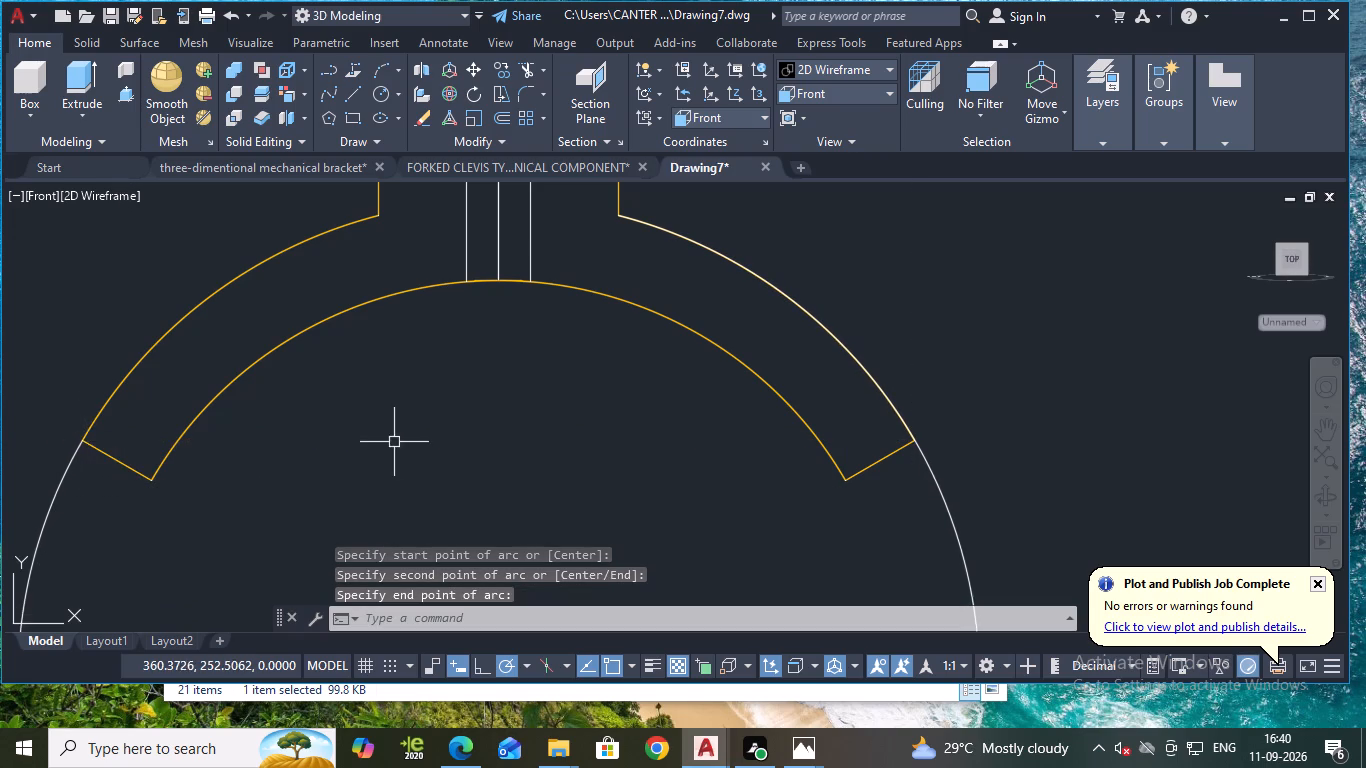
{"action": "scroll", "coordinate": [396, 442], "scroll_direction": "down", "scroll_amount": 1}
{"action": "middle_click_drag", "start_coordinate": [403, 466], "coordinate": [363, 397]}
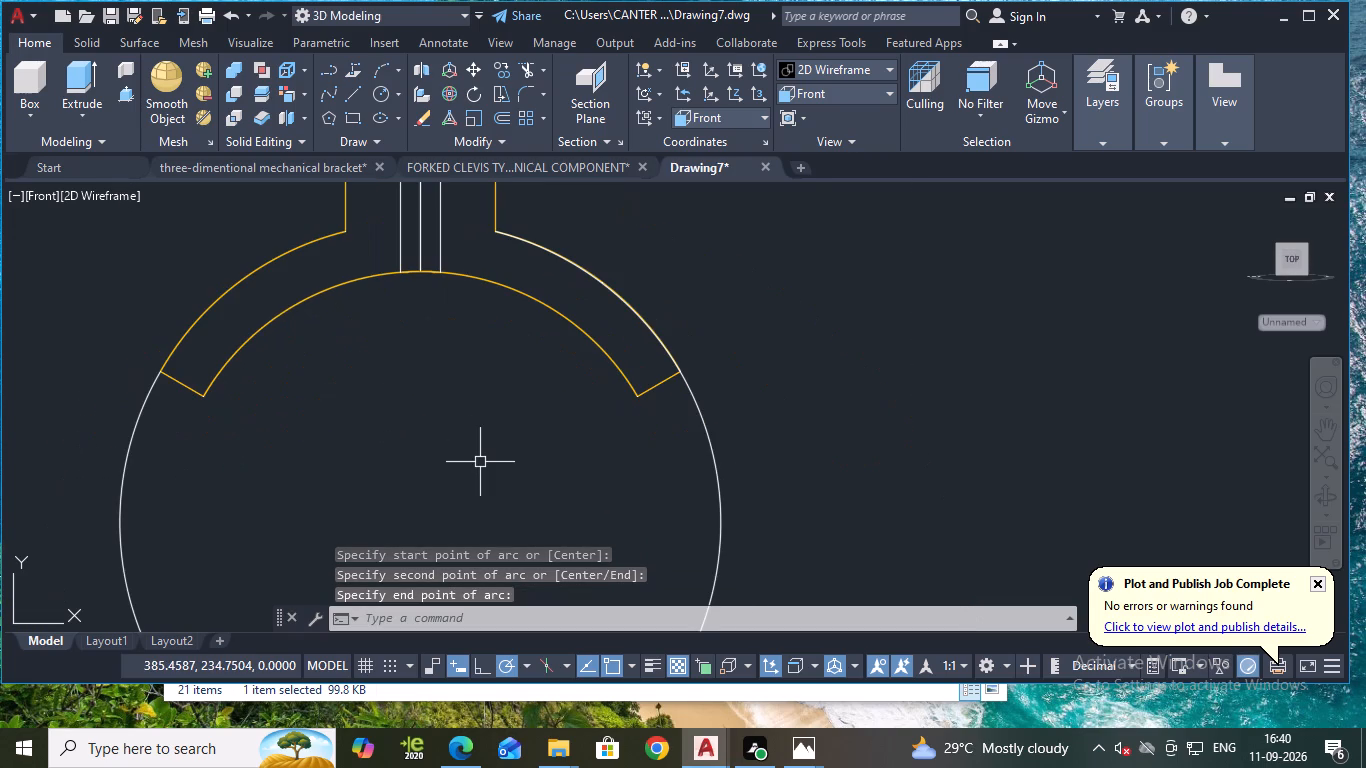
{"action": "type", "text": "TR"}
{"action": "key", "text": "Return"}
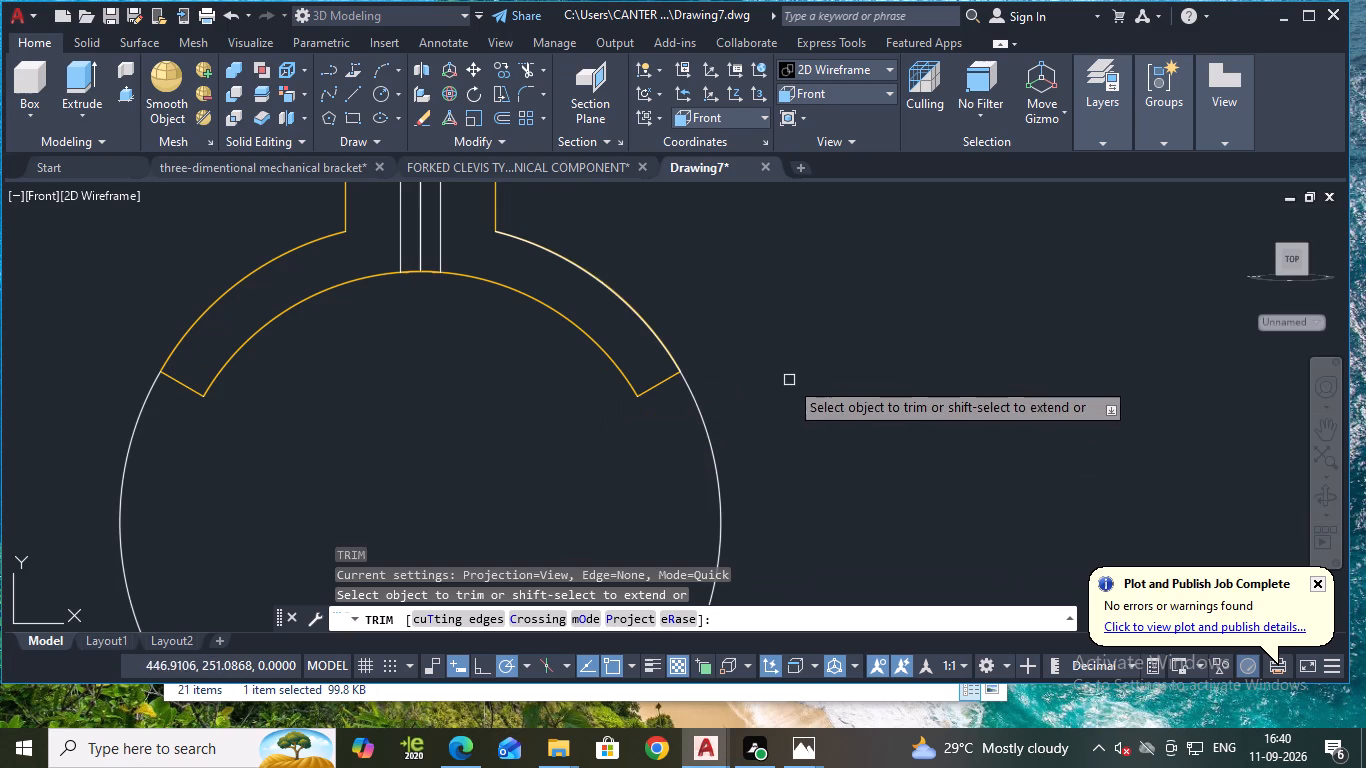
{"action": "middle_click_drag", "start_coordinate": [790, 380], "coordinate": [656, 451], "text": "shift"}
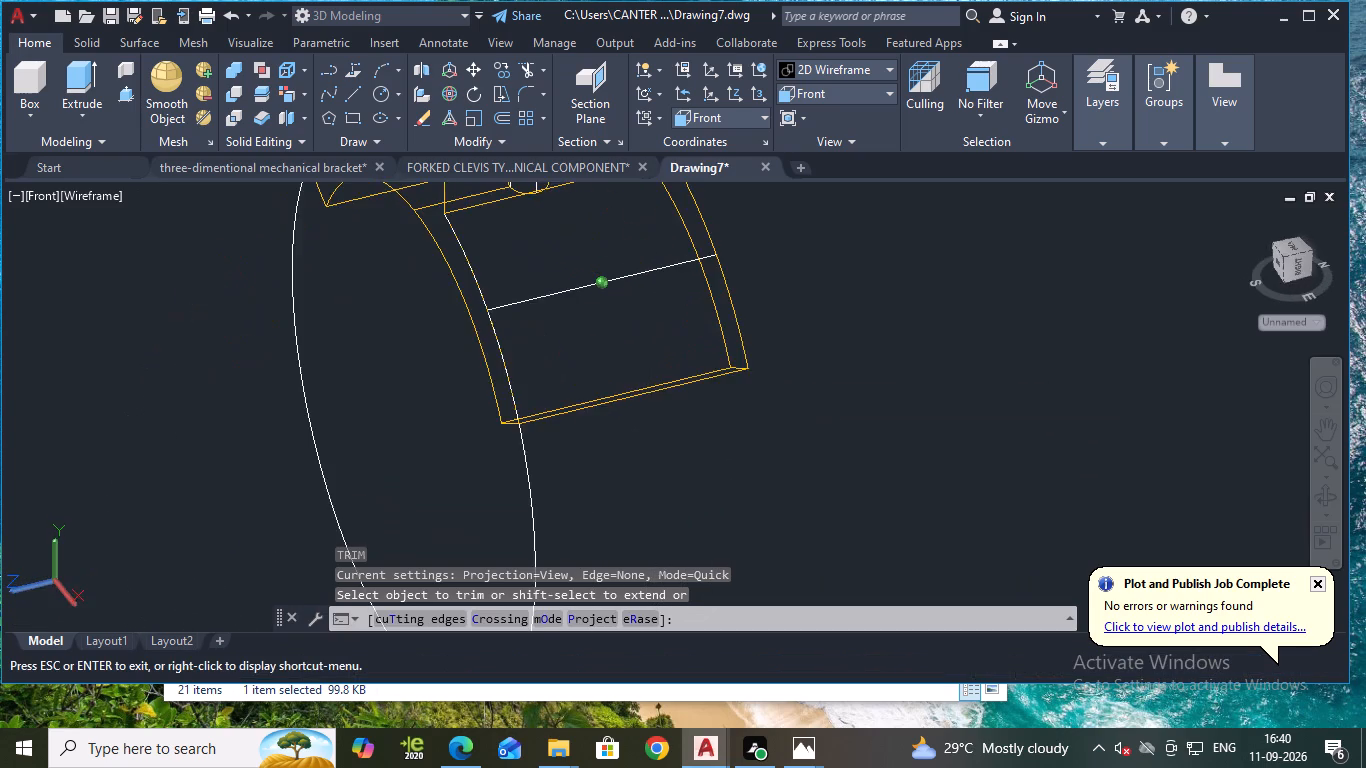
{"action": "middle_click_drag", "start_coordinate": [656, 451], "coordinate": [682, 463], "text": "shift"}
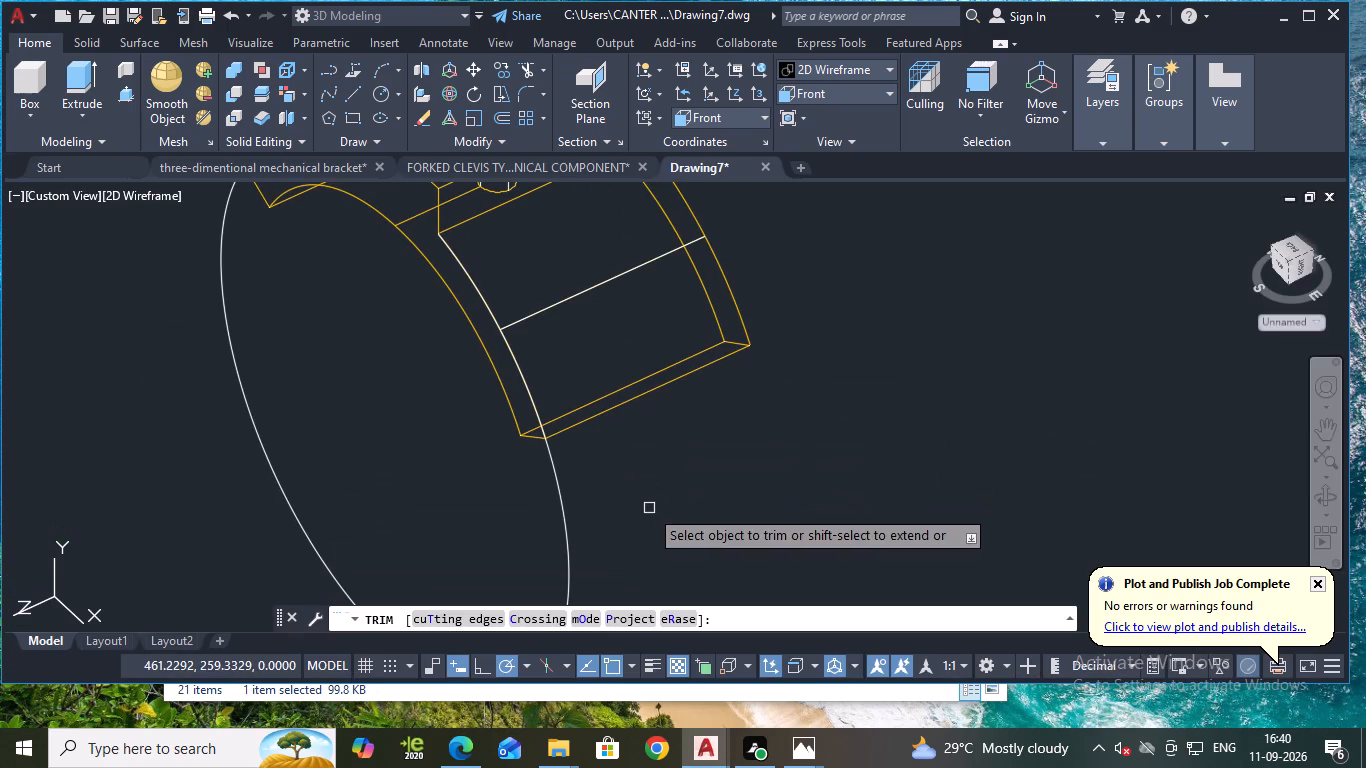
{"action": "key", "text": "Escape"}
Copy the large arc from its centre along the bracket's depth (-Z), entering distances of 25, 30, 20 and 40.
{"action": "left_click", "coordinate": [559, 497]}
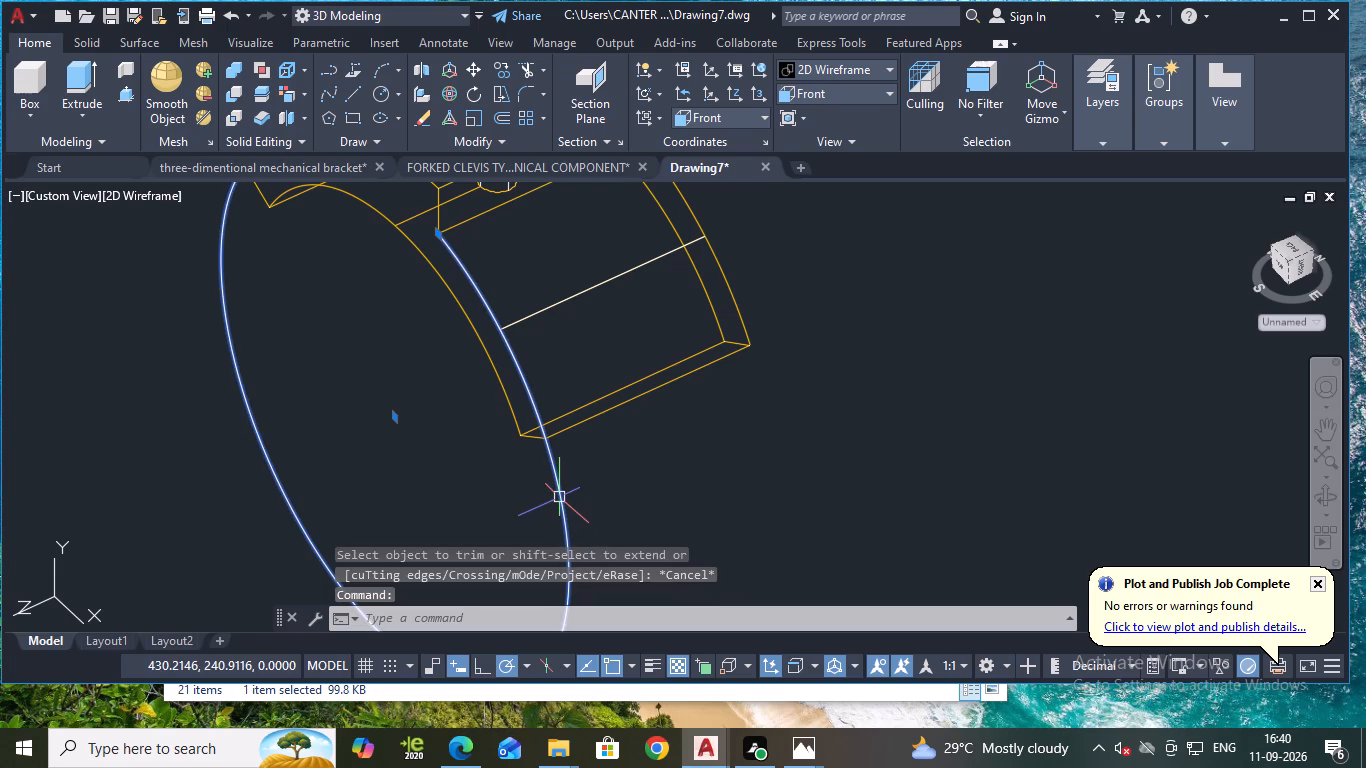
{"action": "type", "text": "CO"}
{"action": "key", "text": "Return"}
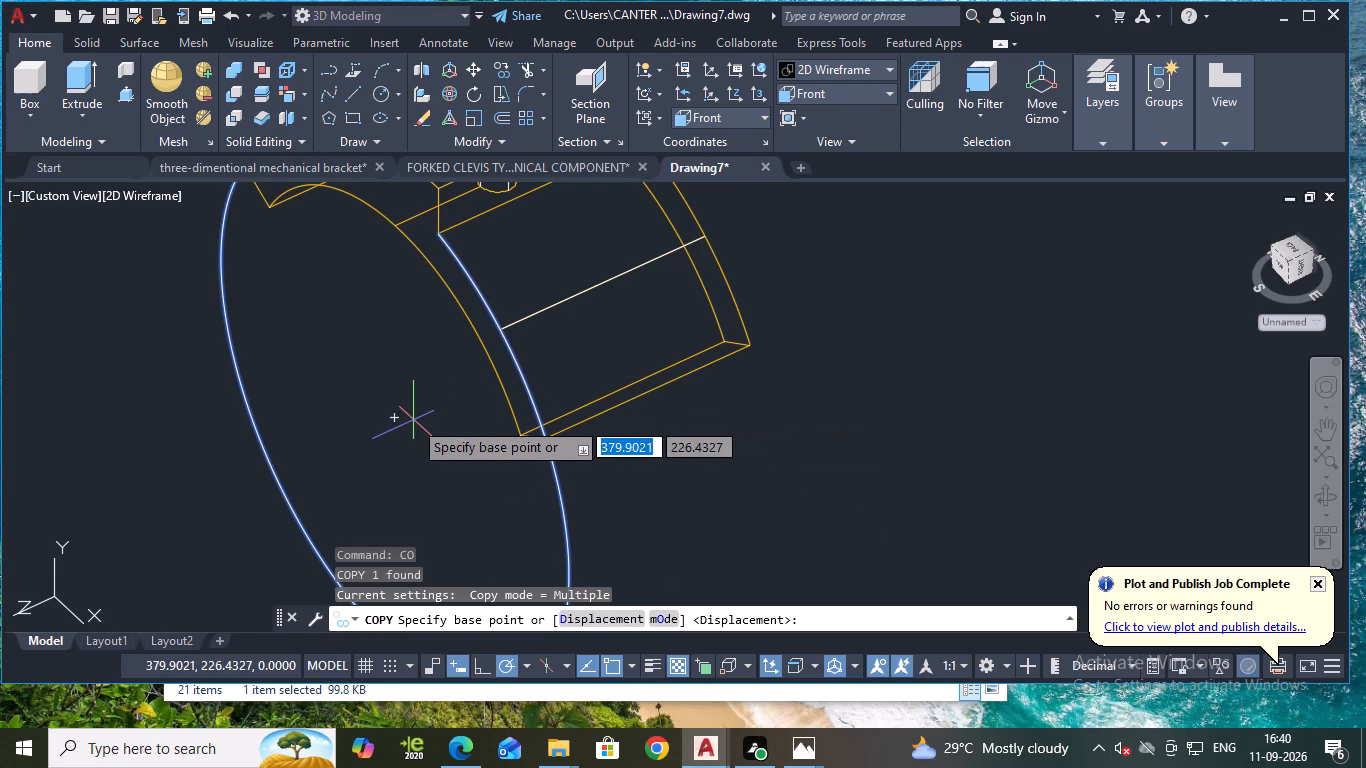
{"action": "left_click", "coordinate": [397, 416]}
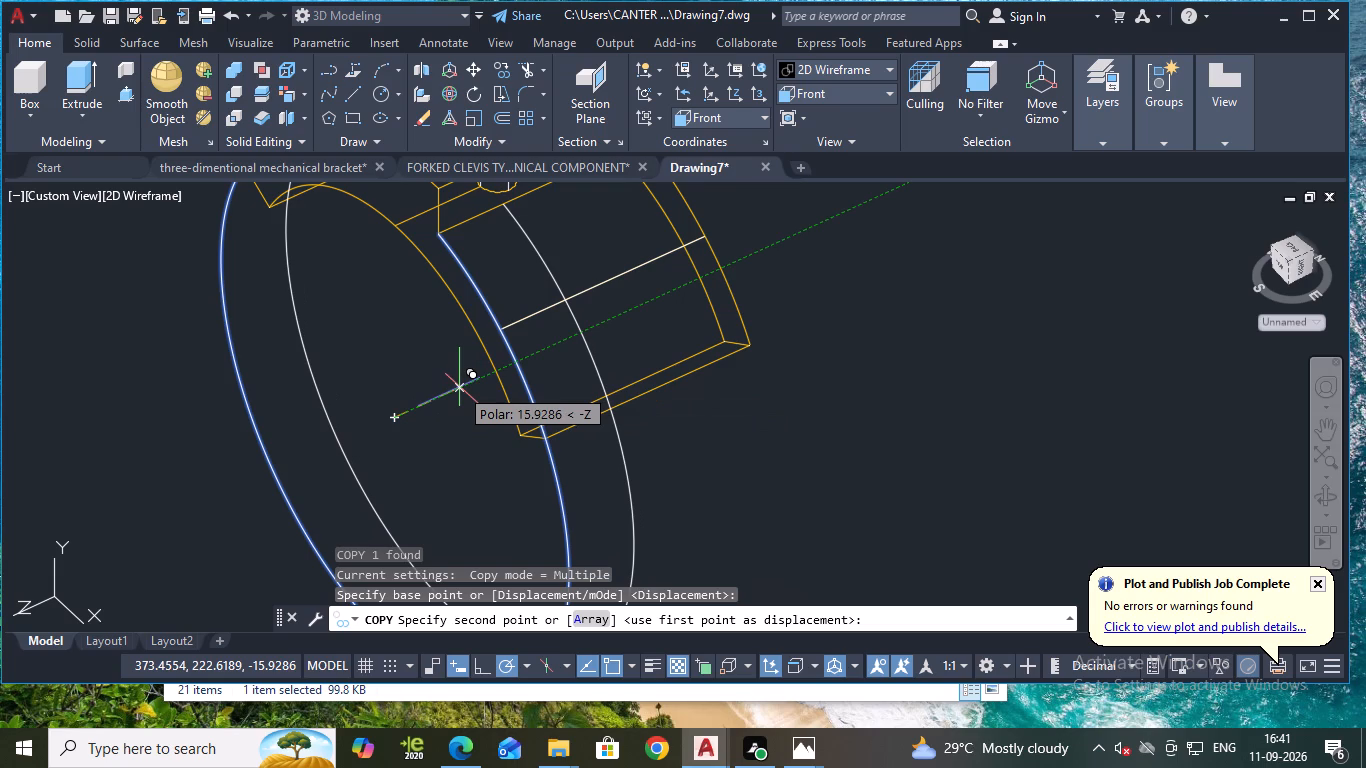
{"action": "type", "text": "25"}
{"action": "key", "text": "Return"}
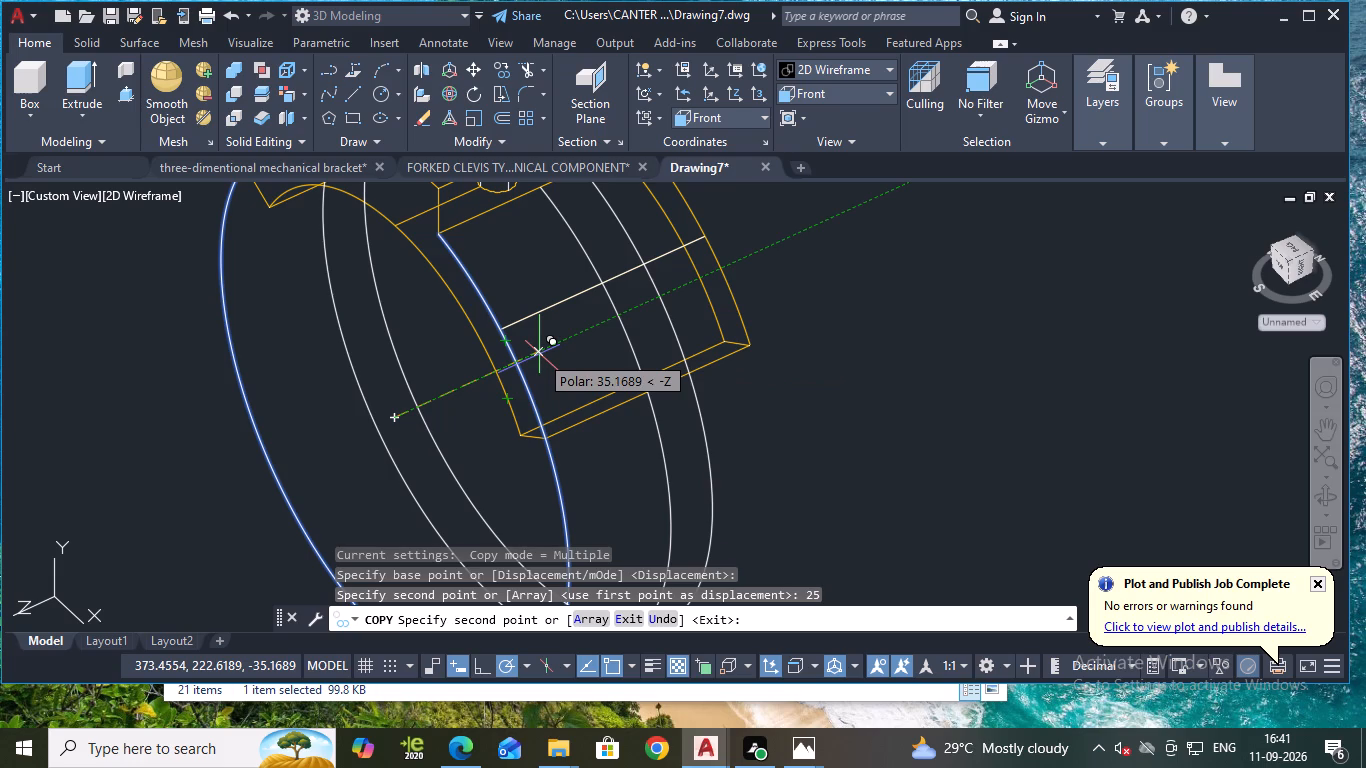
{"action": "key", "text": "5"}
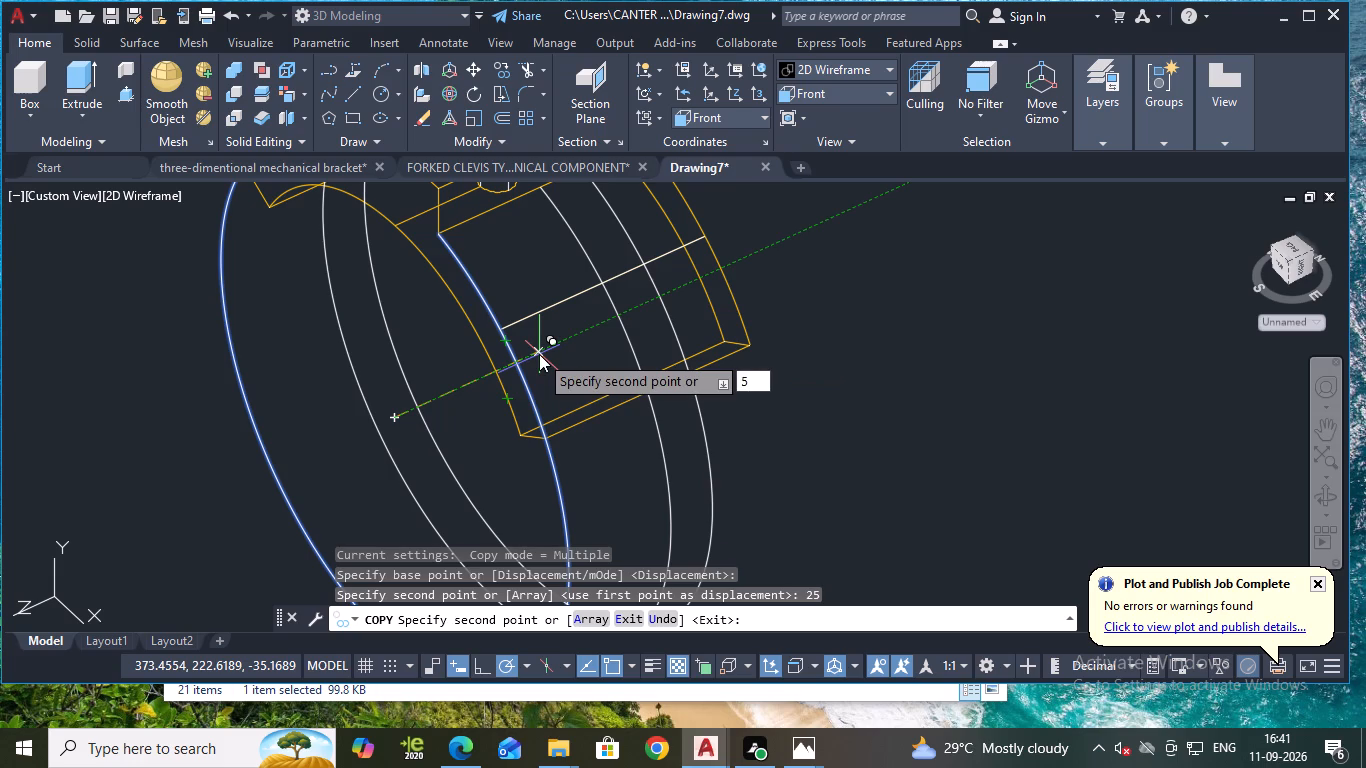
{"action": "key", "text": "BackSpace"}
{"action": "type", "text": "30"}
{"action": "key", "text": "Return"}
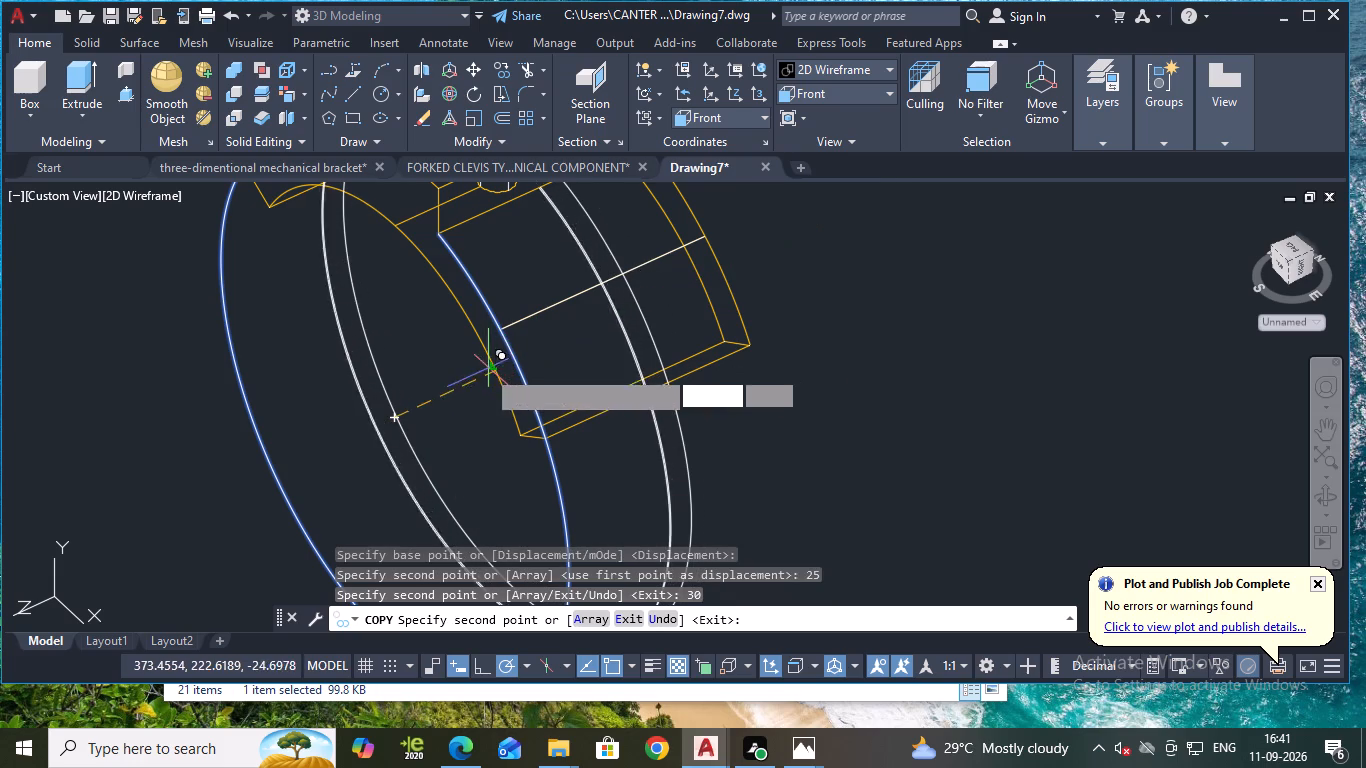
{"action": "type", "text": "20"}
{"action": "key", "text": "Return"}
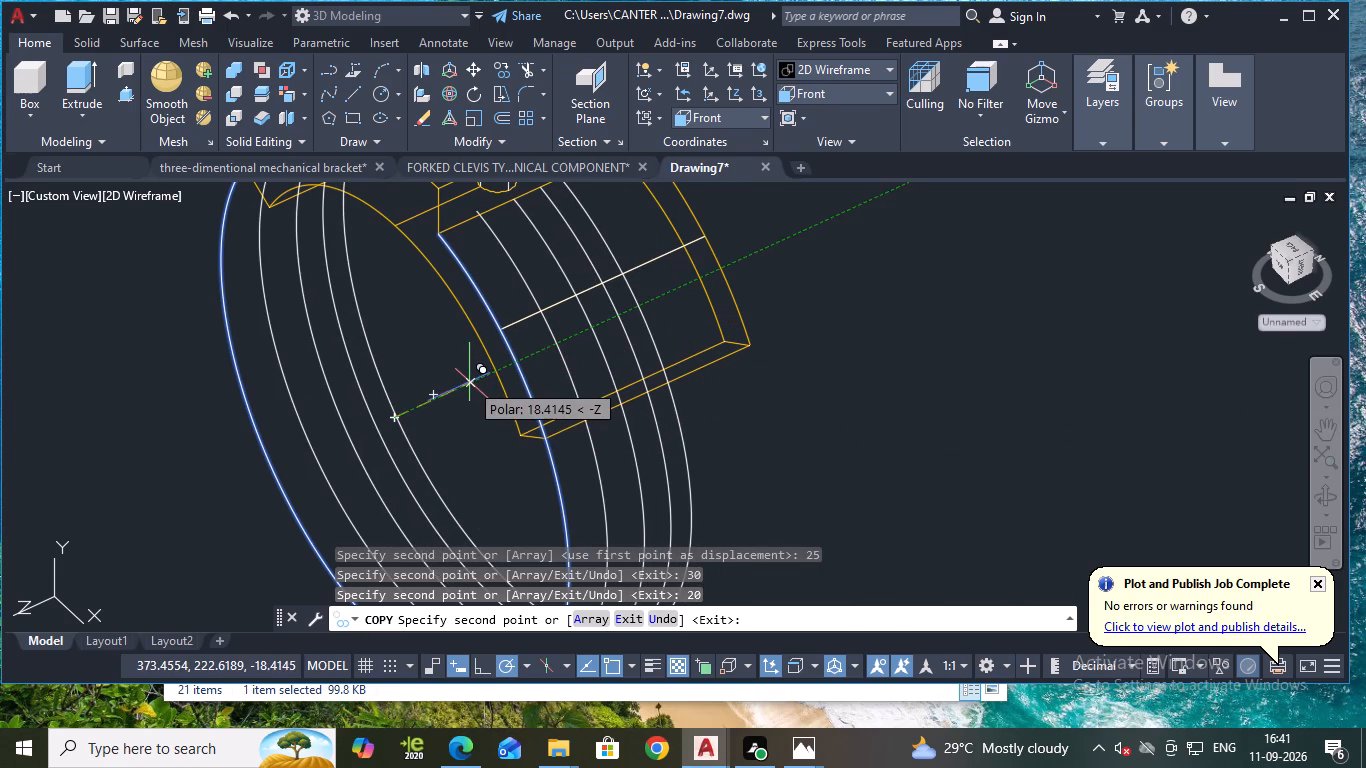
{"action": "type", "text": "40"}
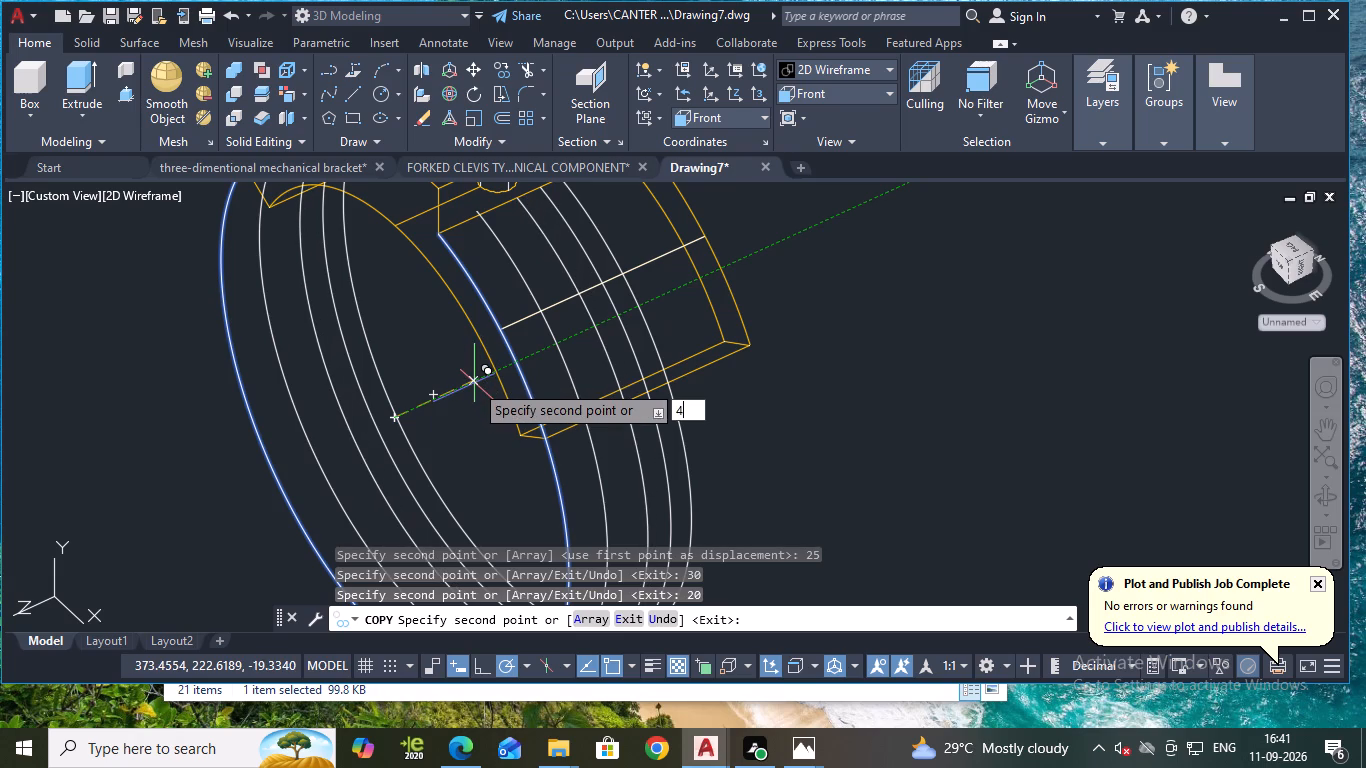
{"action": "key", "text": "Return"}
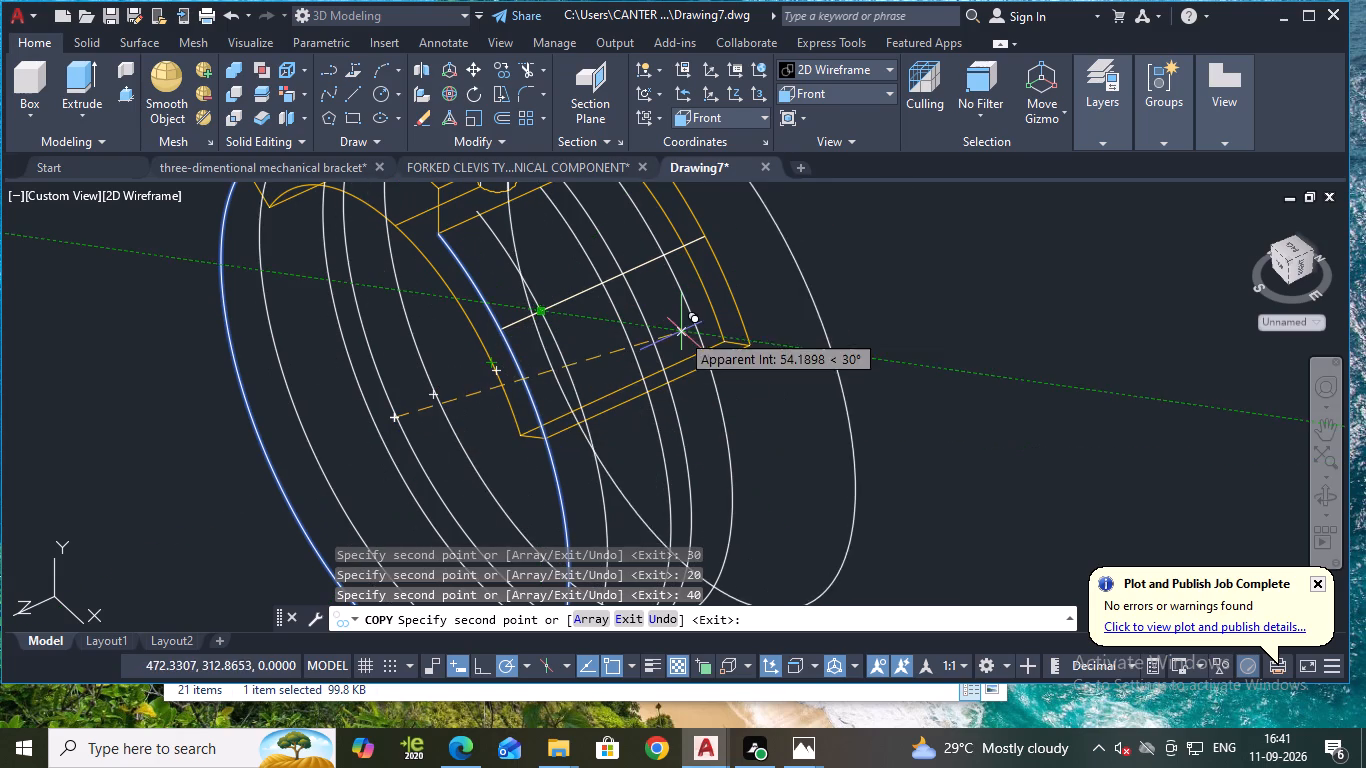
{"action": "key", "text": "Escape"}
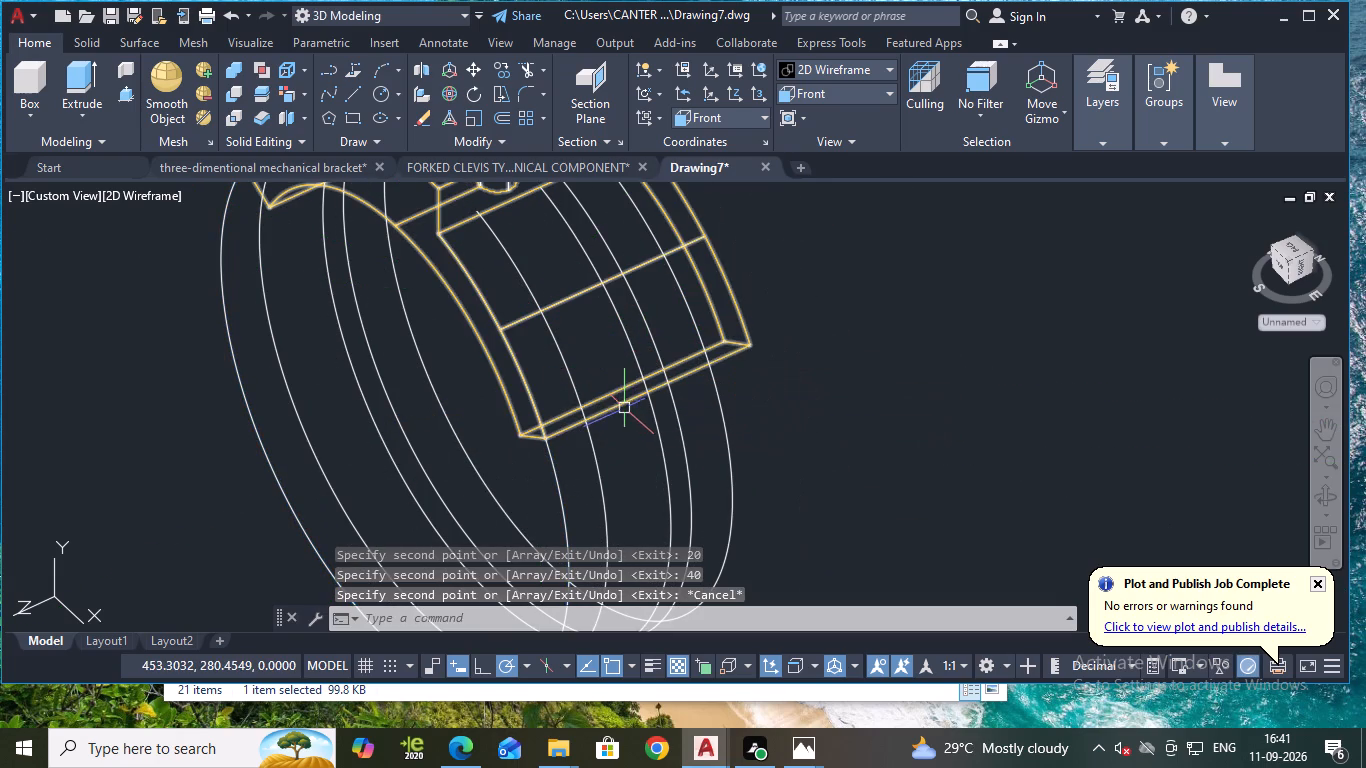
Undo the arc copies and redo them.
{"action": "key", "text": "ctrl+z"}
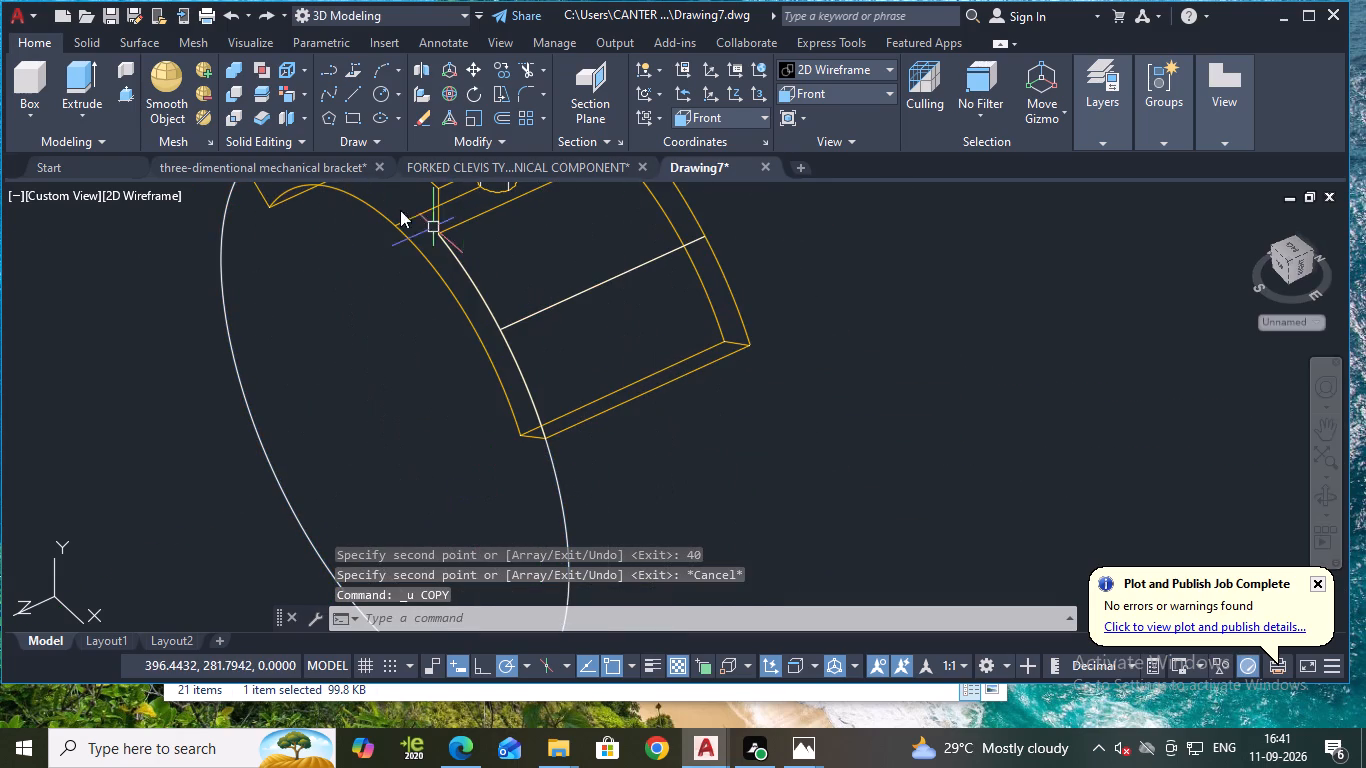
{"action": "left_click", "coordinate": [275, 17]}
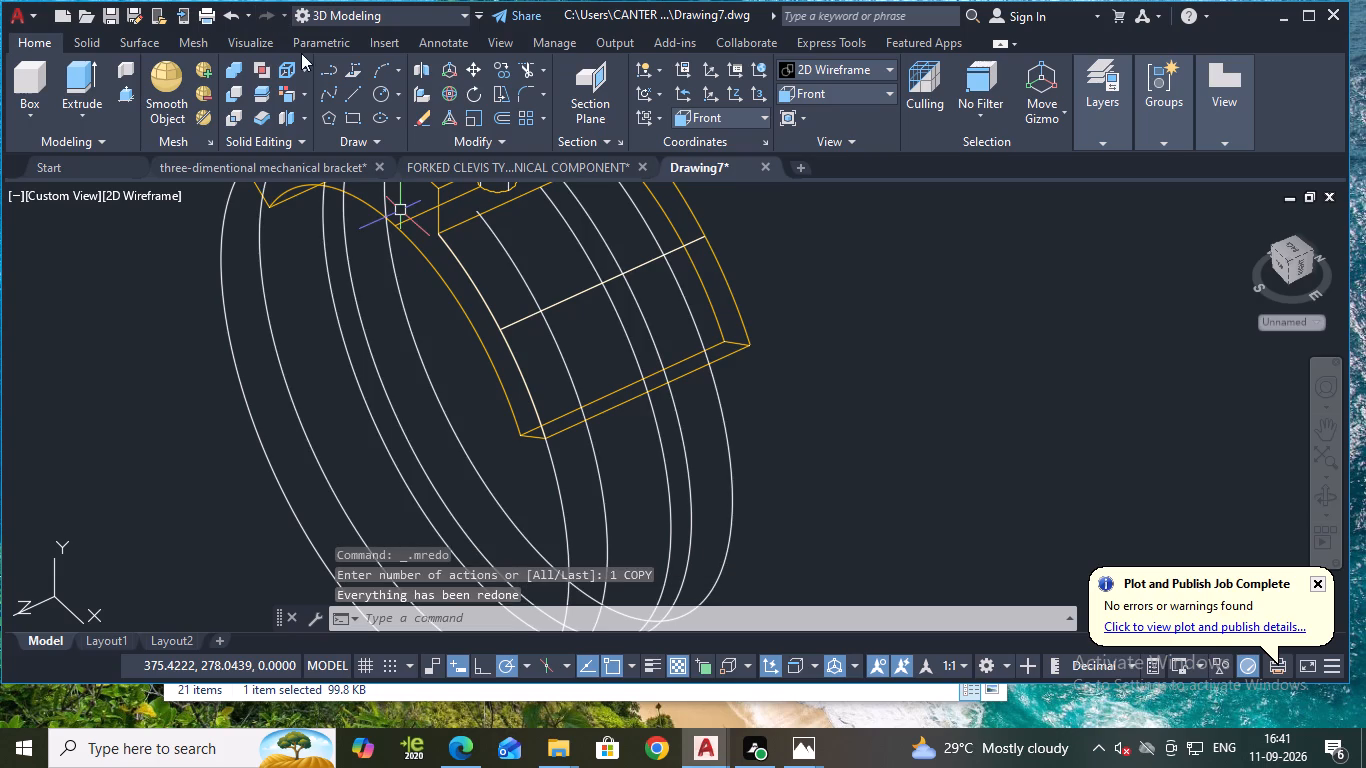
Trim the original arc and the three nearest copies back to the straight line across the arch's outer face.
{"action": "type", "text": "TR"}
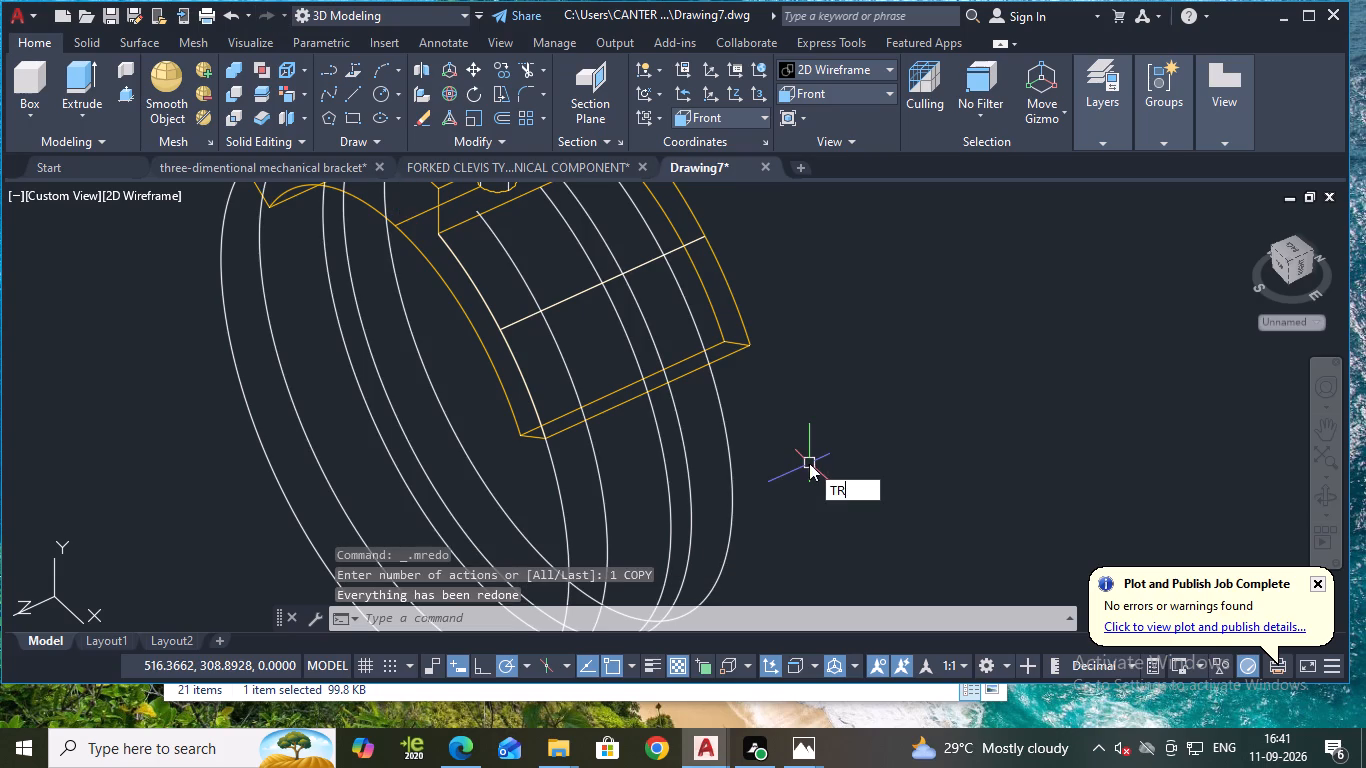
{"action": "key", "text": "Return"}
{"action": "left_click_drag", "start_coordinate": [848, 481], "coordinate": [559, 499]}
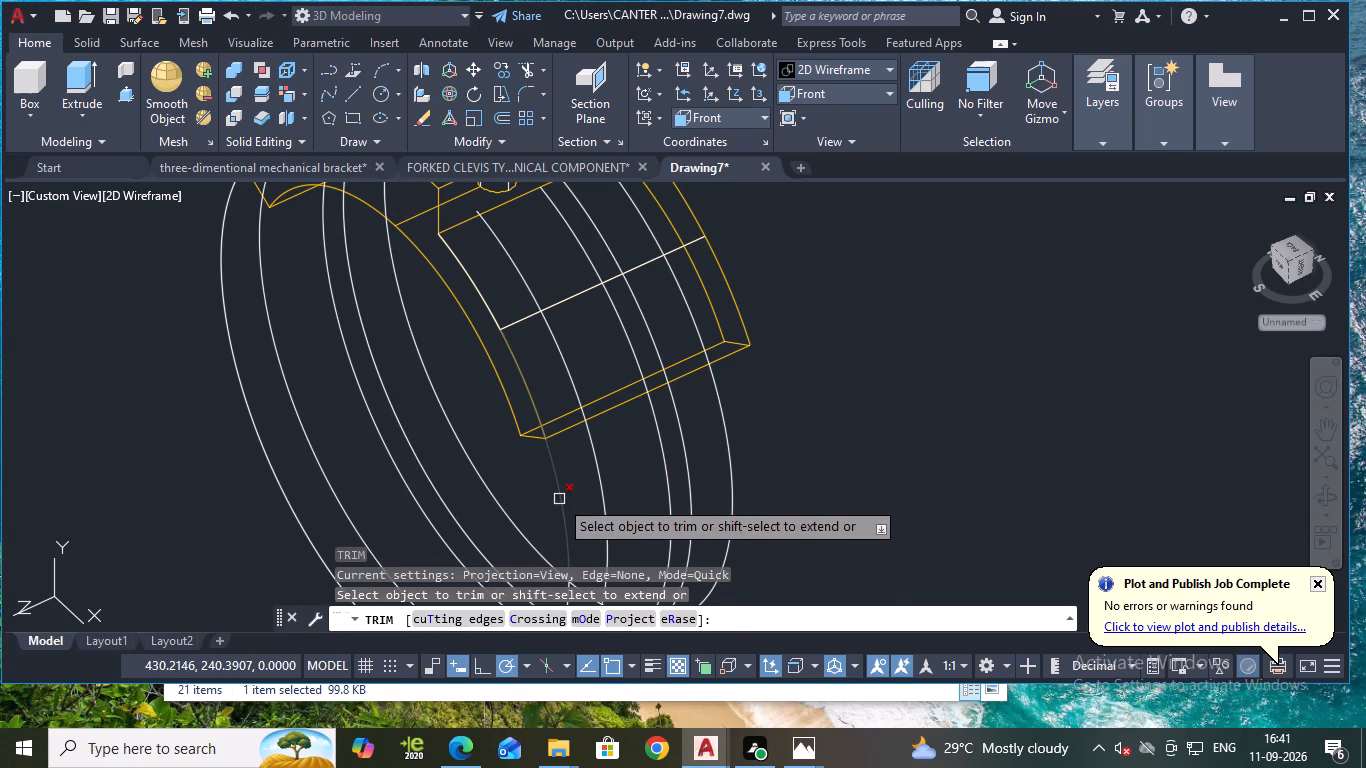
{"action": "left_click", "coordinate": [559, 499]}
{"action": "left_click", "coordinate": [597, 478]}
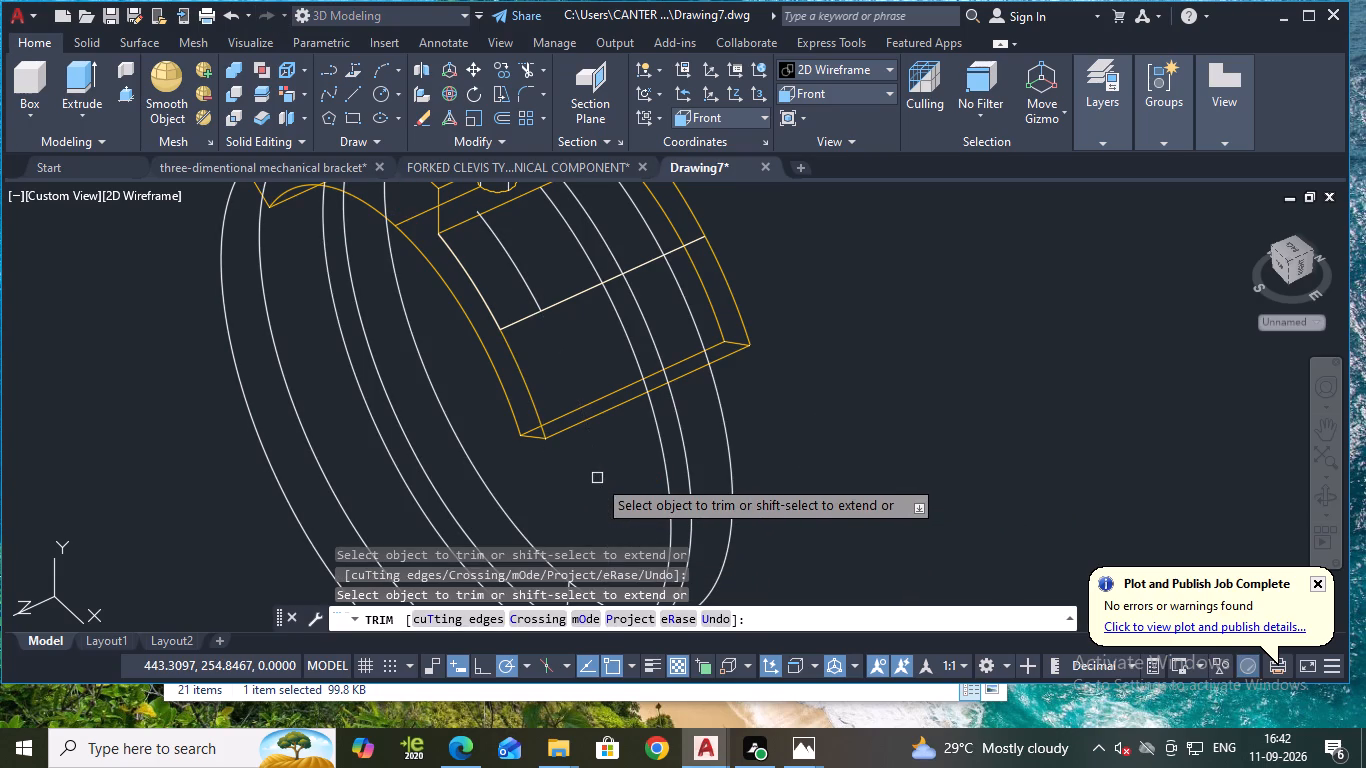
{"action": "left_click", "coordinate": [664, 467]}
{"action": "left_click", "coordinate": [682, 462]}
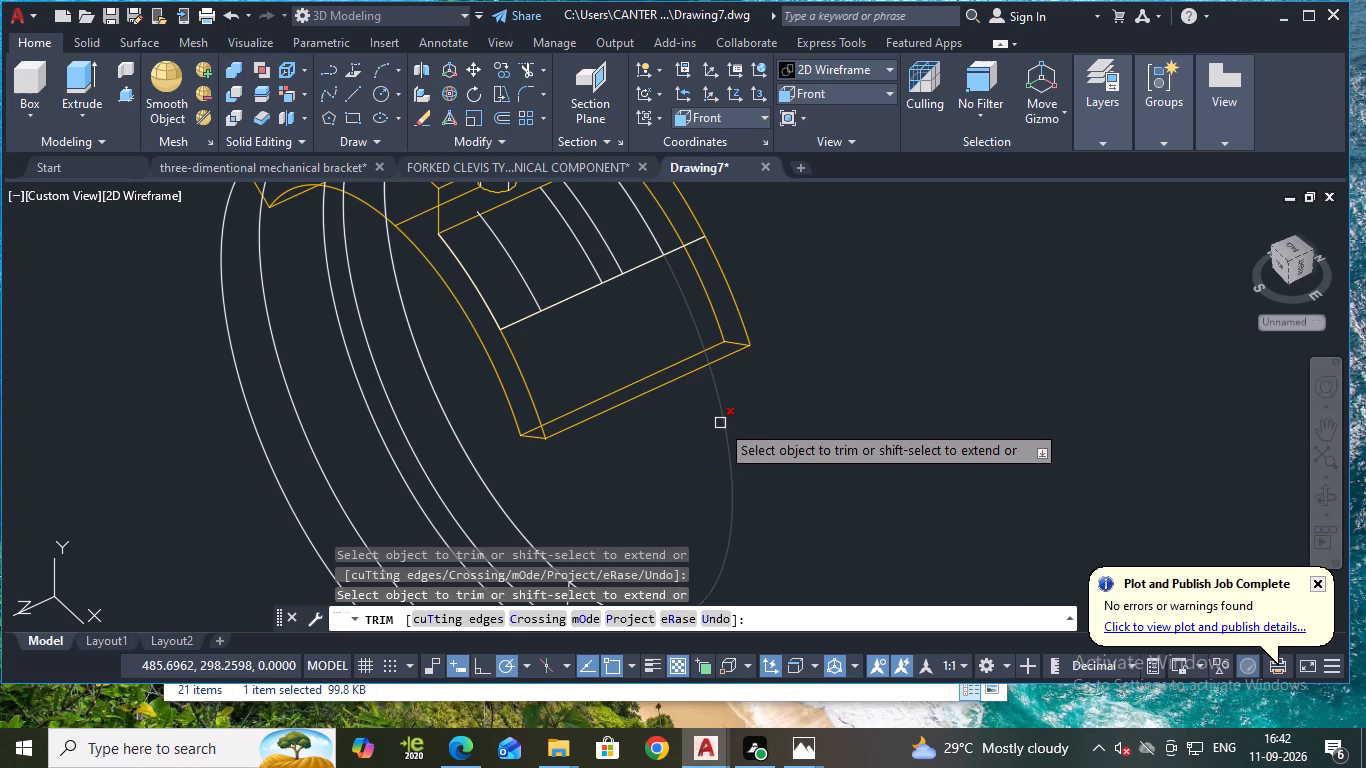
{"action": "key", "text": "Escape"}
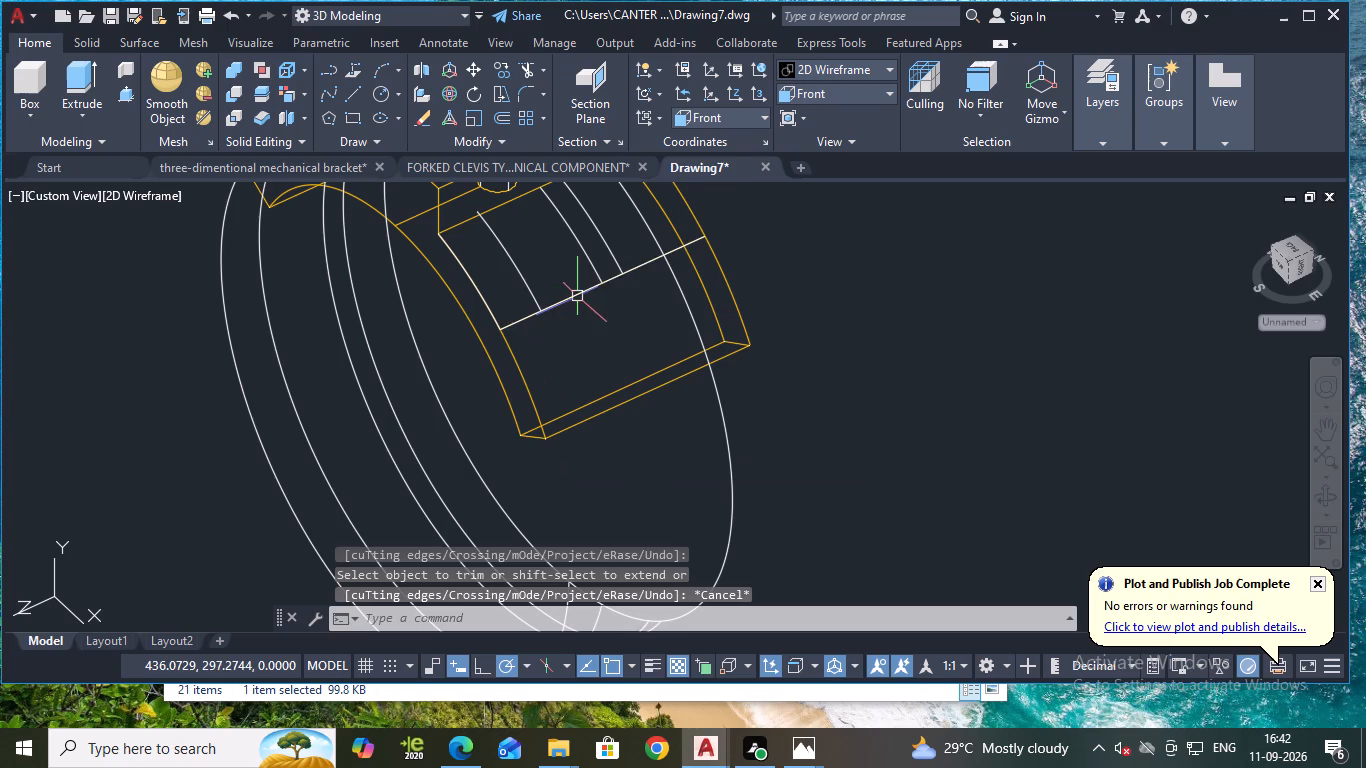
Remove the straight line across the arch's outer face with Trim.
{"action": "left_click", "coordinate": [577, 295]}
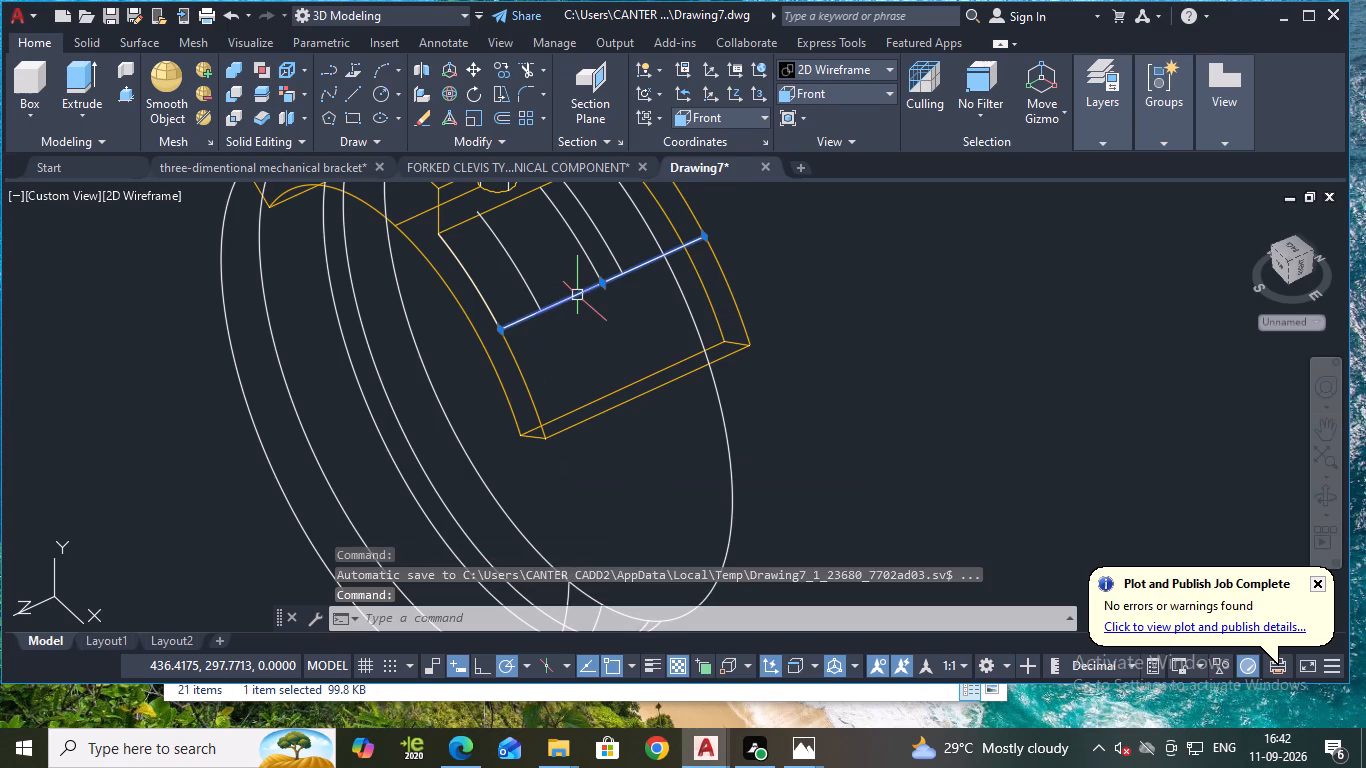
{"action": "type", "text": "TR"}
{"action": "key", "text": "Return"}
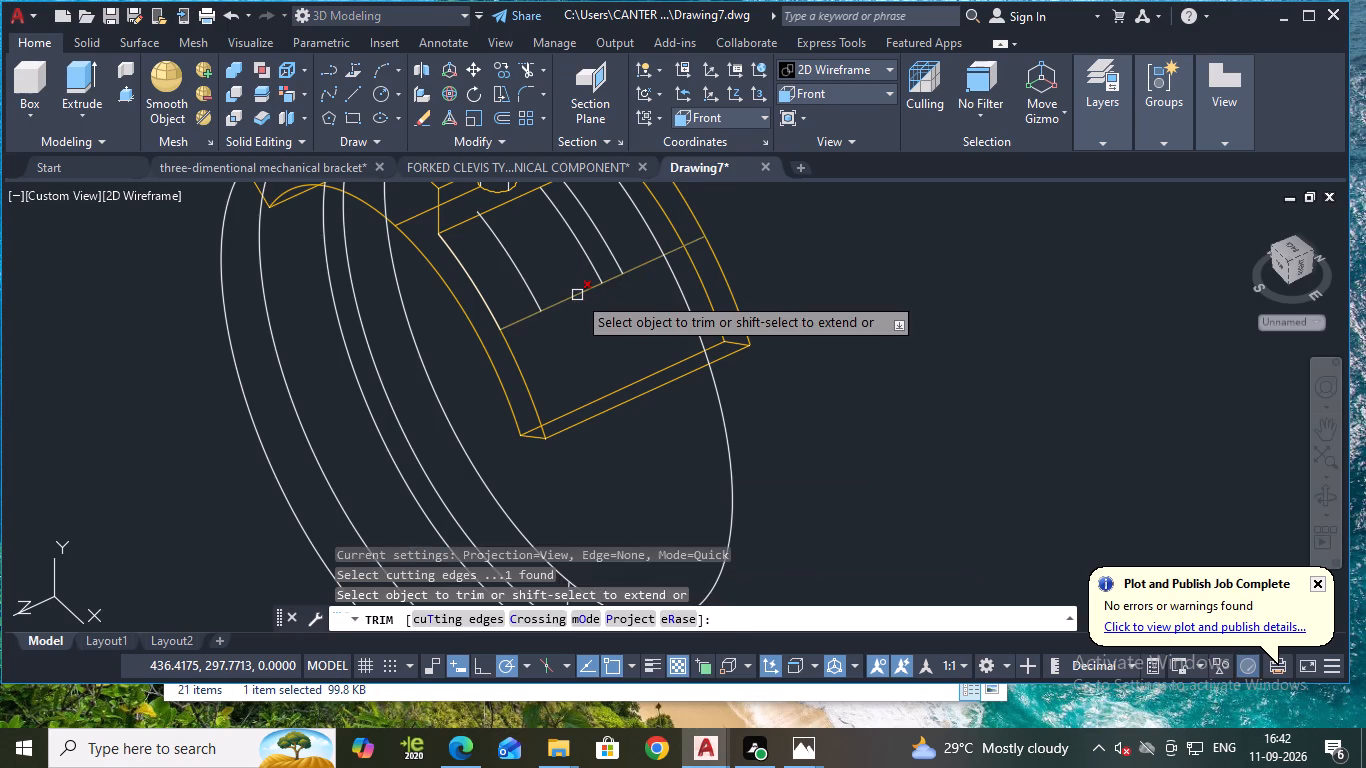
{"action": "left_click", "coordinate": [577, 295]}
{"action": "key", "text": "Escape"}
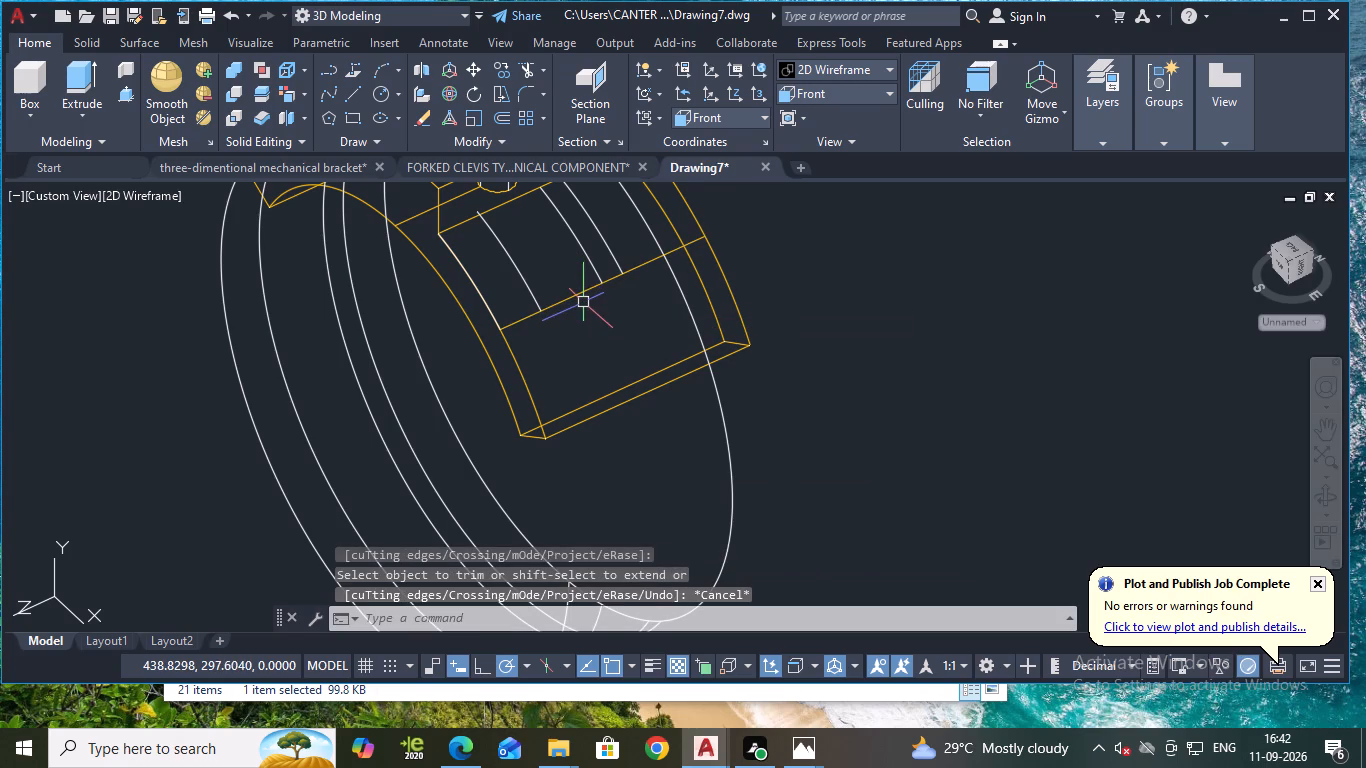
Extend the four trimmed arcs down past the arch's end face.
{"action": "type", "text": "EX"}
{"action": "key", "text": "Return"}
{"action": "left_click", "coordinate": [526, 284]}
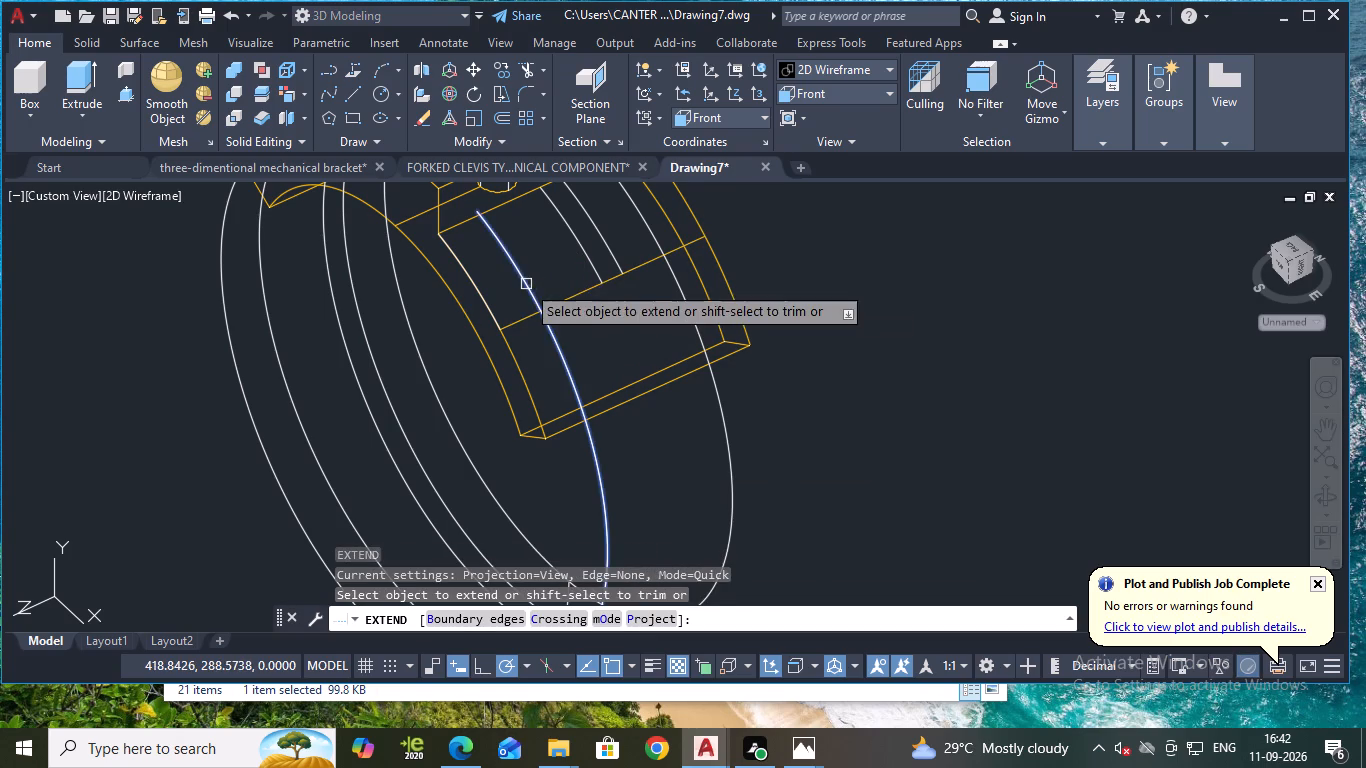
{"action": "left_click", "coordinate": [589, 257]}
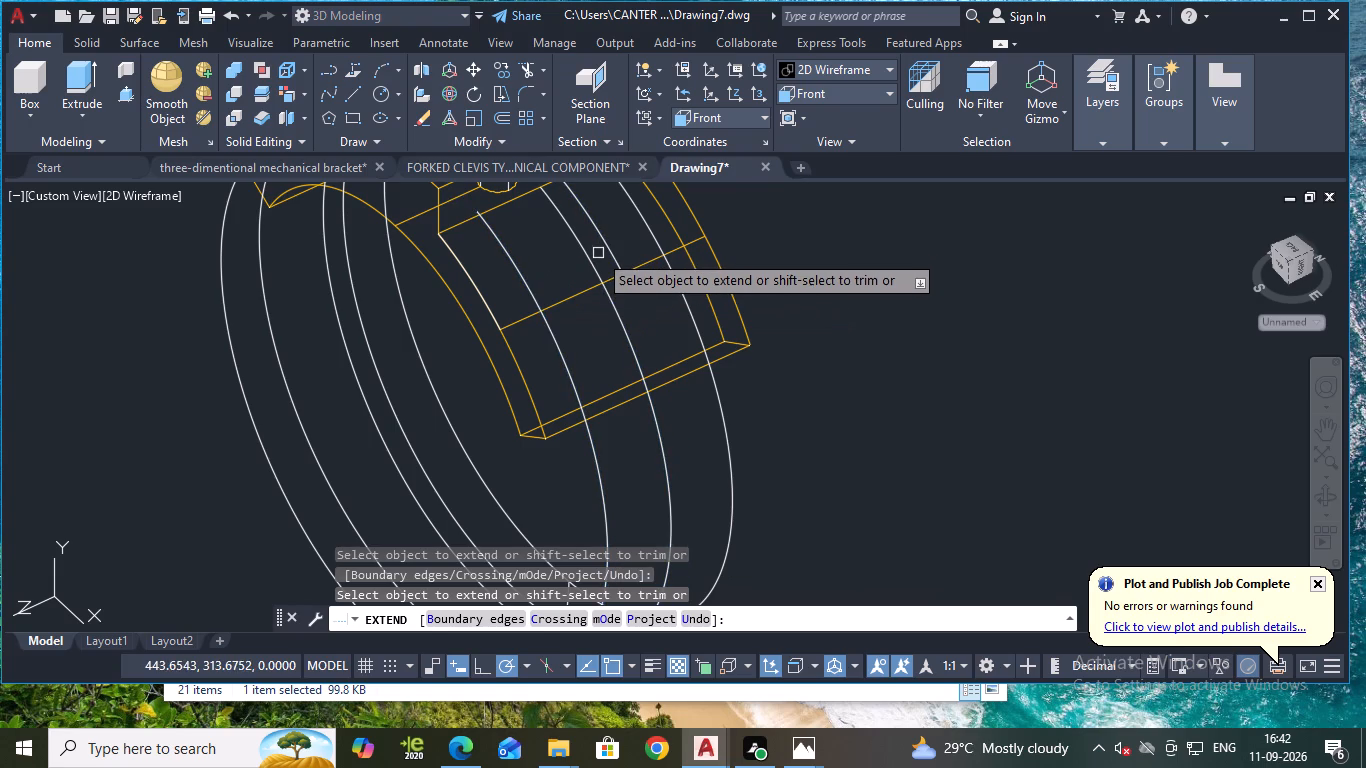
{"action": "left_click", "coordinate": [608, 252]}
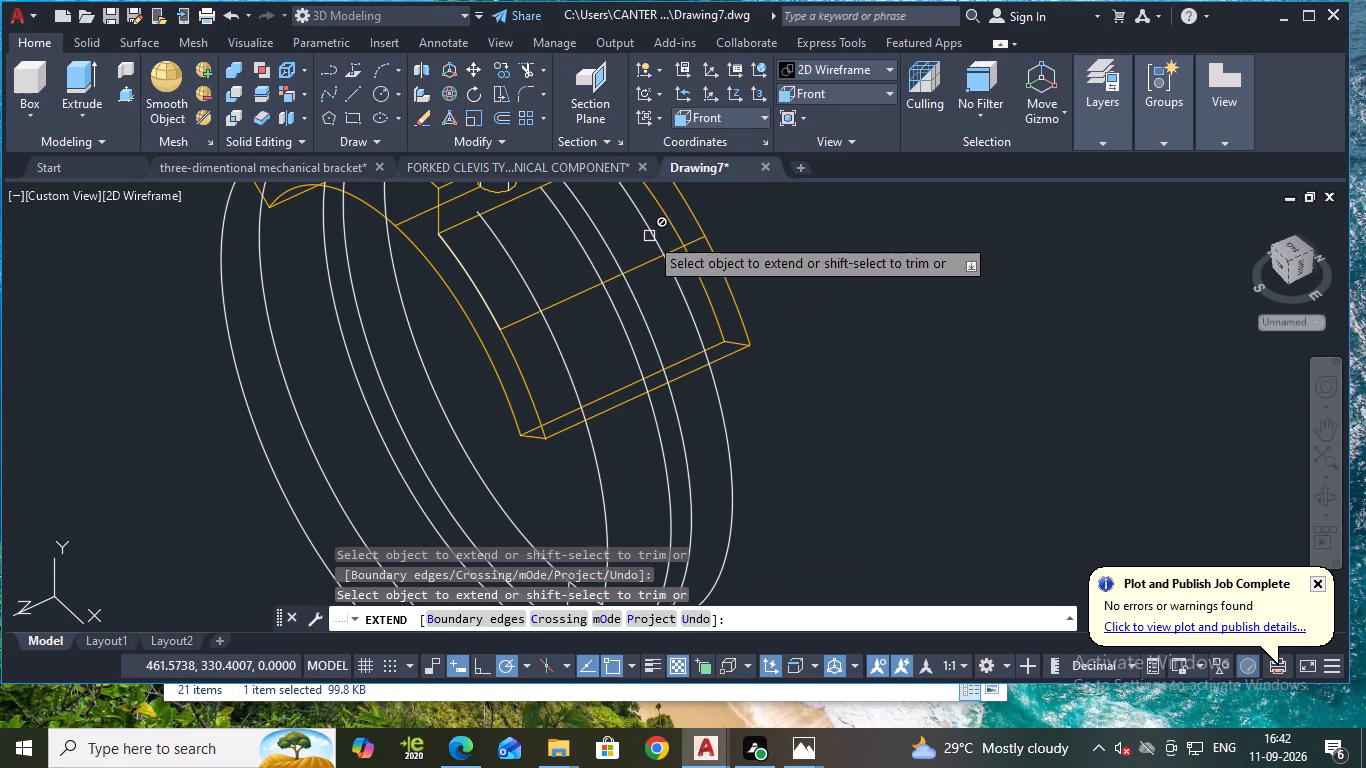
{"action": "left_click", "coordinate": [484, 290]}
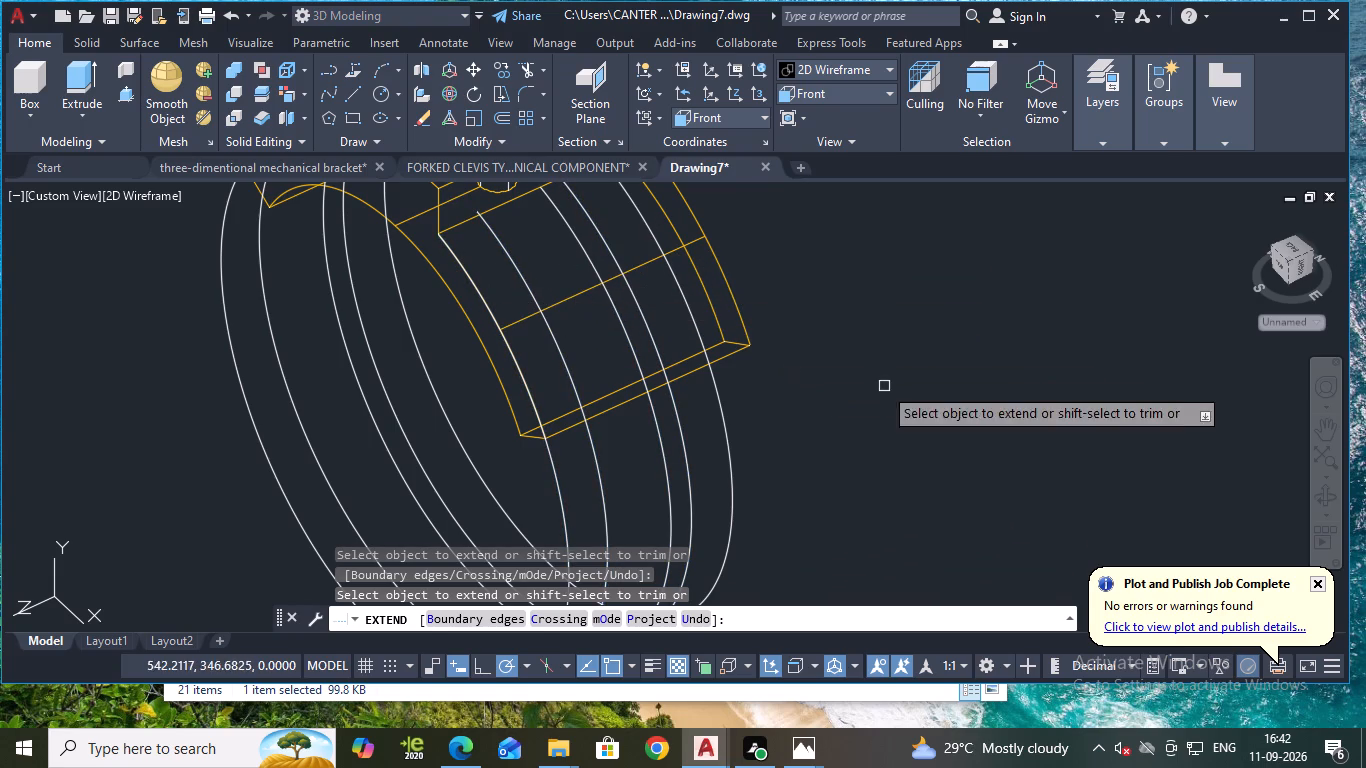
{"action": "key", "text": "Escape"}
Copy the arc on the arch's front outer edge from its centre along -Z at distances of 35 and 20.
{"action": "type", "text": "CO"}
{"action": "key", "text": "Return"}
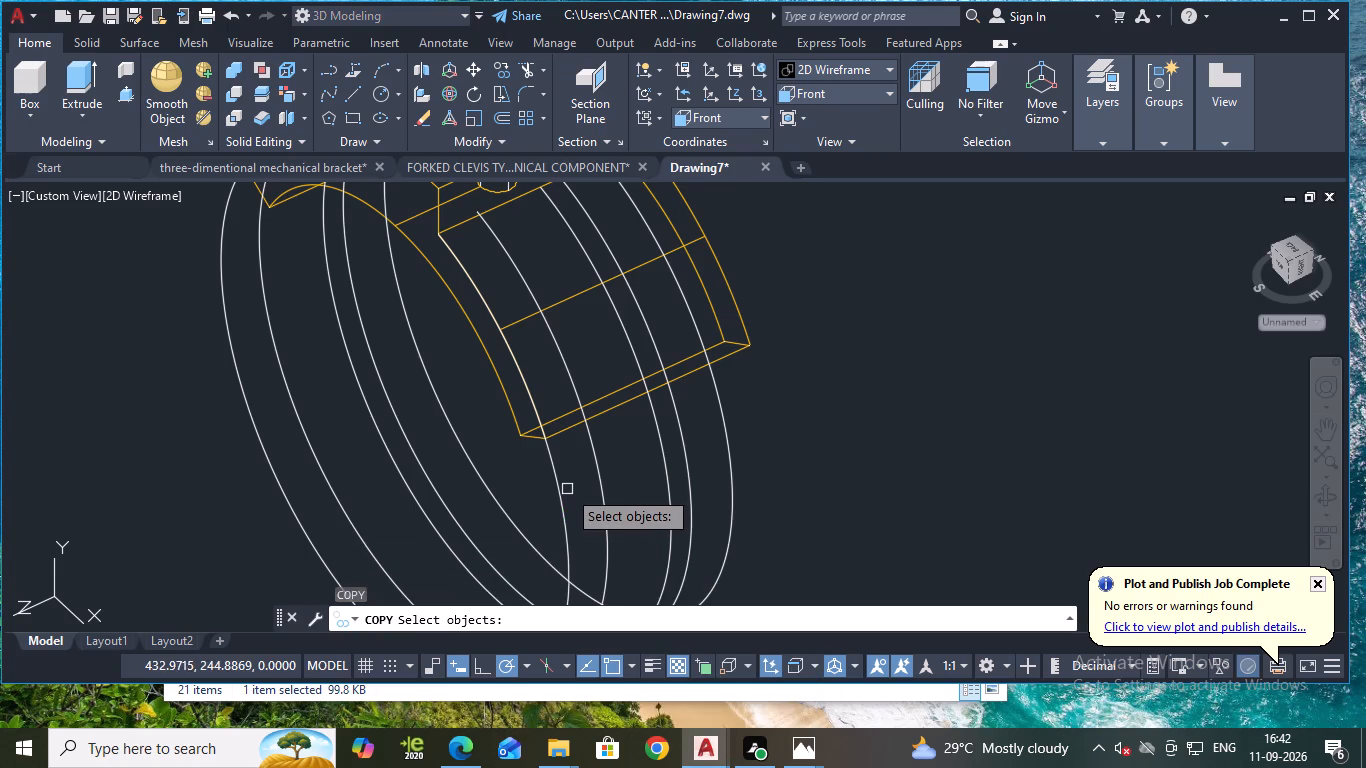
{"action": "left_click", "coordinate": [556, 489]}
{"action": "key", "text": "Return"}
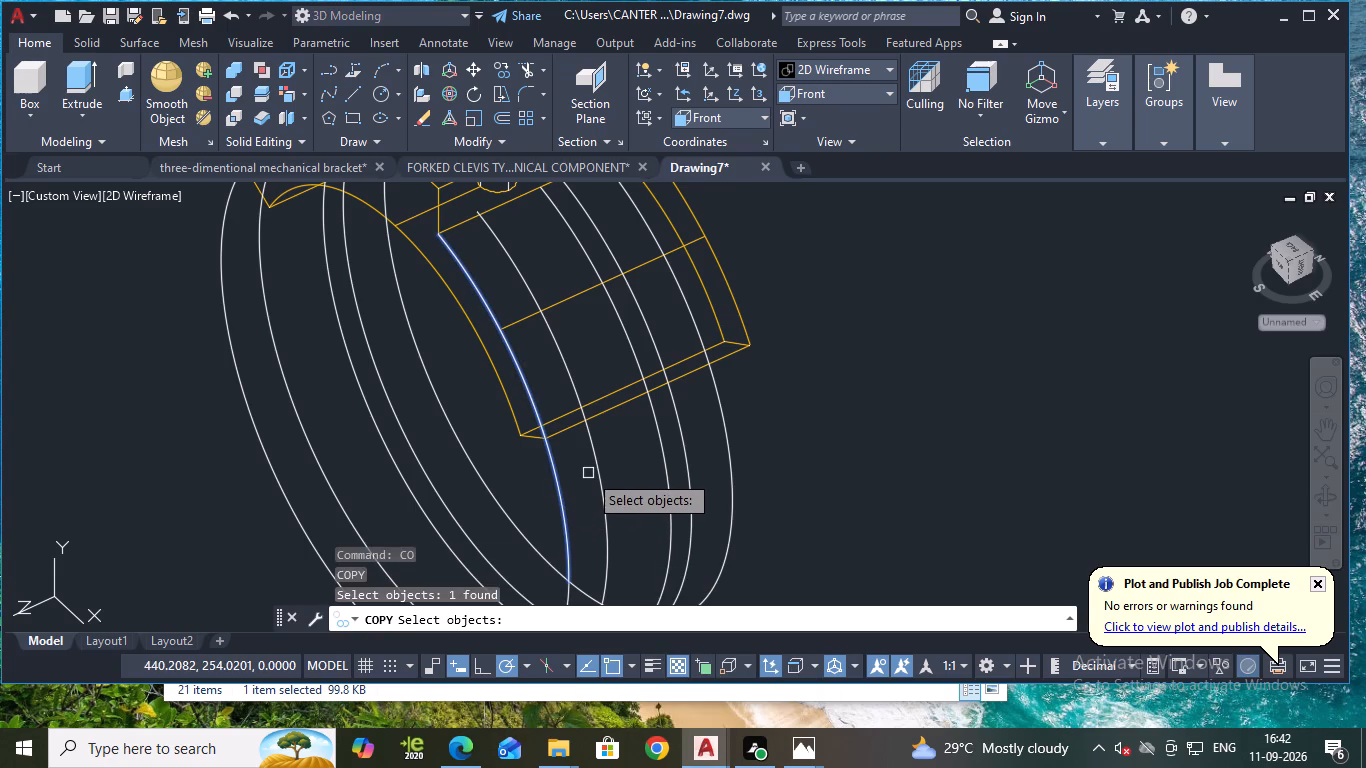
{"action": "left_click", "coordinate": [396, 421]}
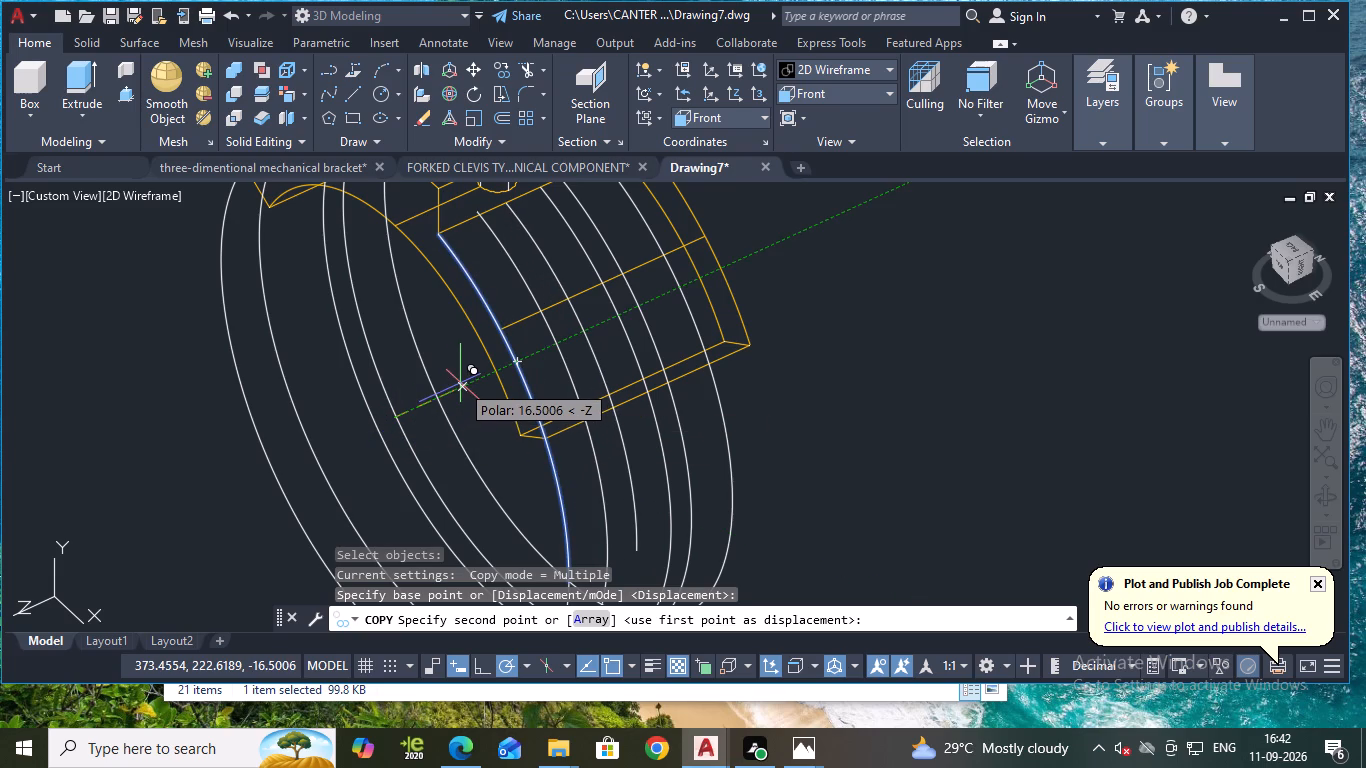
{"action": "type", "text": "35"}
{"action": "key", "text": "Return"}
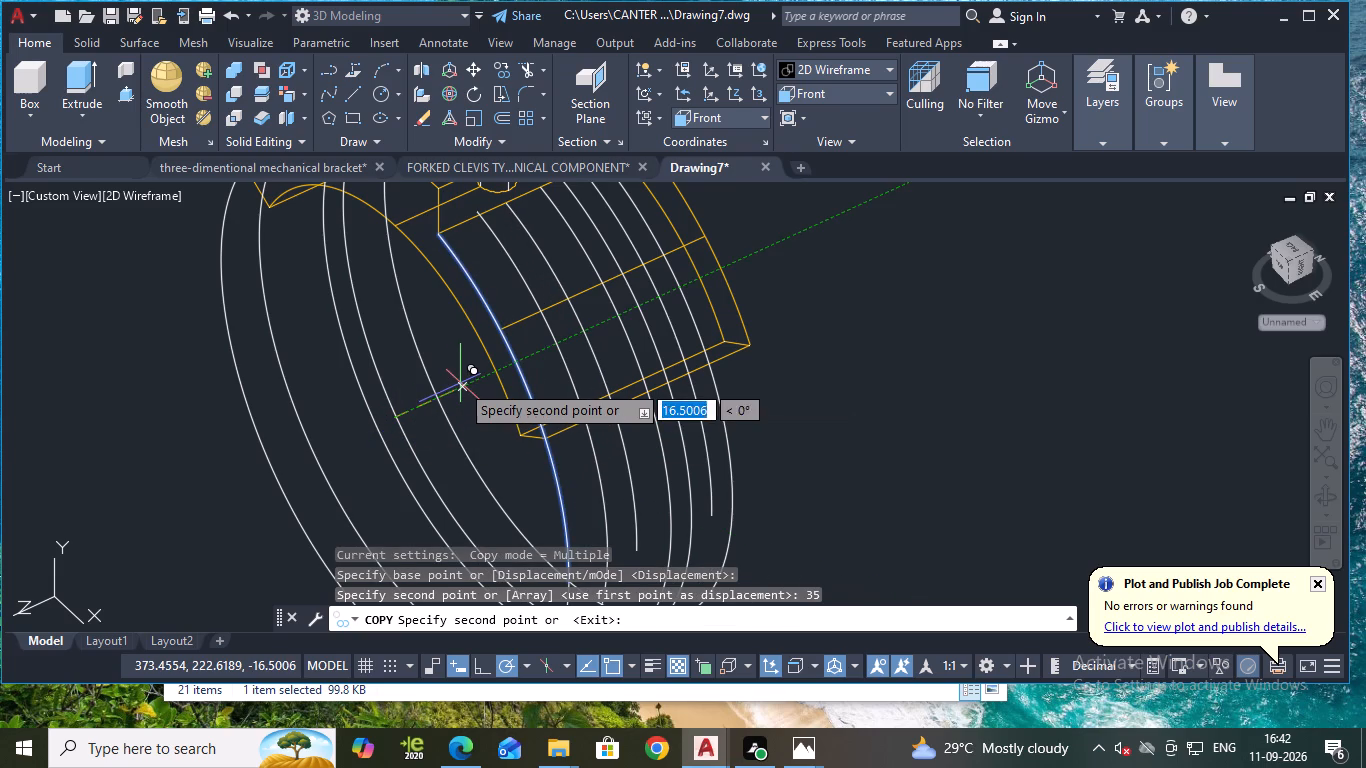
{"action": "type", "text": "20"}
{"action": "key", "text": "Return"}
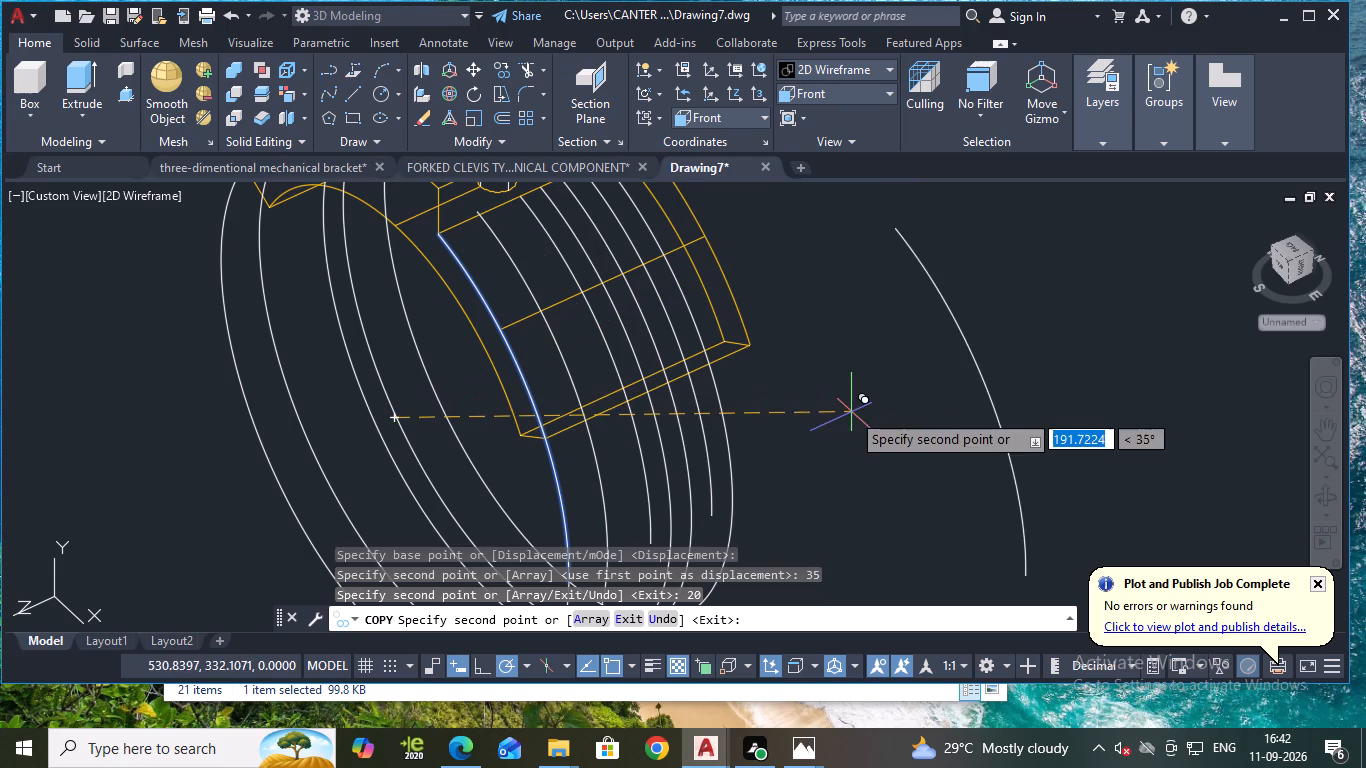
{"action": "key", "text": "Escape"}
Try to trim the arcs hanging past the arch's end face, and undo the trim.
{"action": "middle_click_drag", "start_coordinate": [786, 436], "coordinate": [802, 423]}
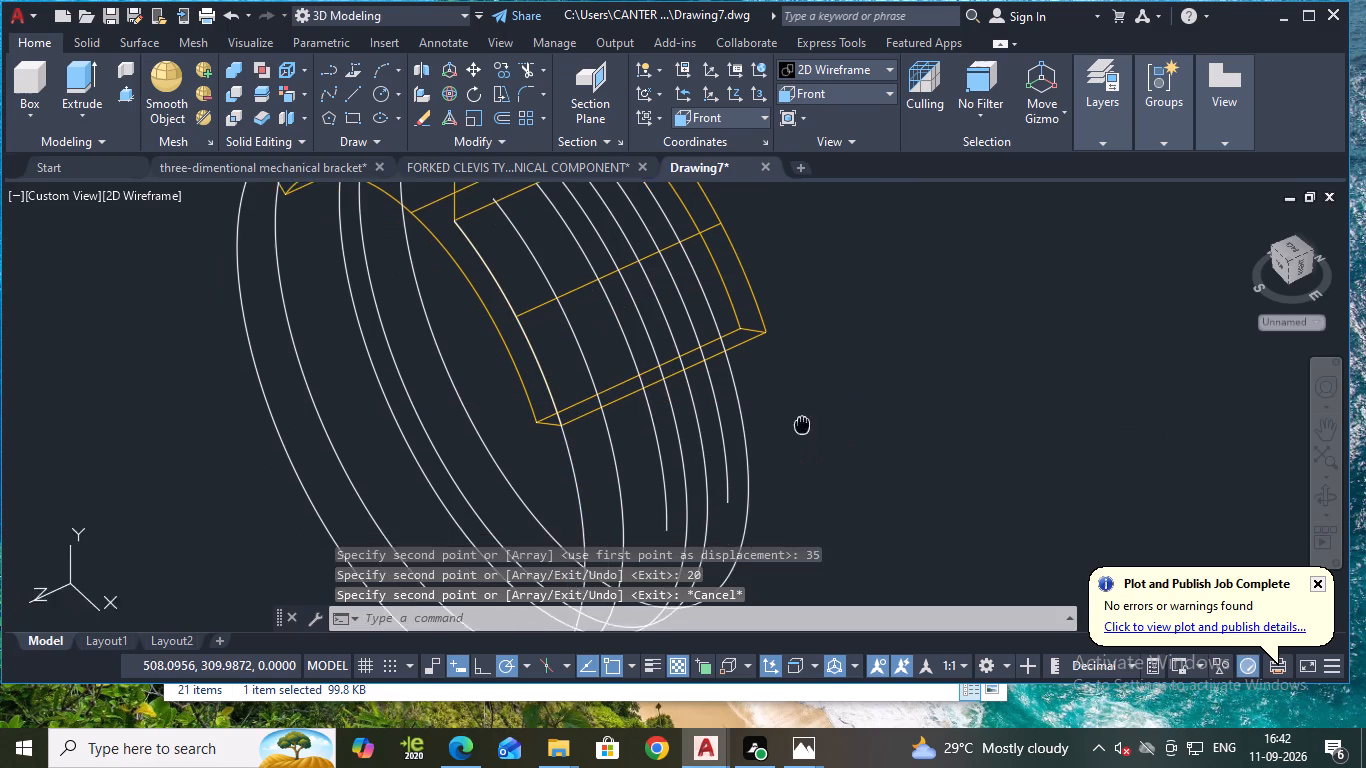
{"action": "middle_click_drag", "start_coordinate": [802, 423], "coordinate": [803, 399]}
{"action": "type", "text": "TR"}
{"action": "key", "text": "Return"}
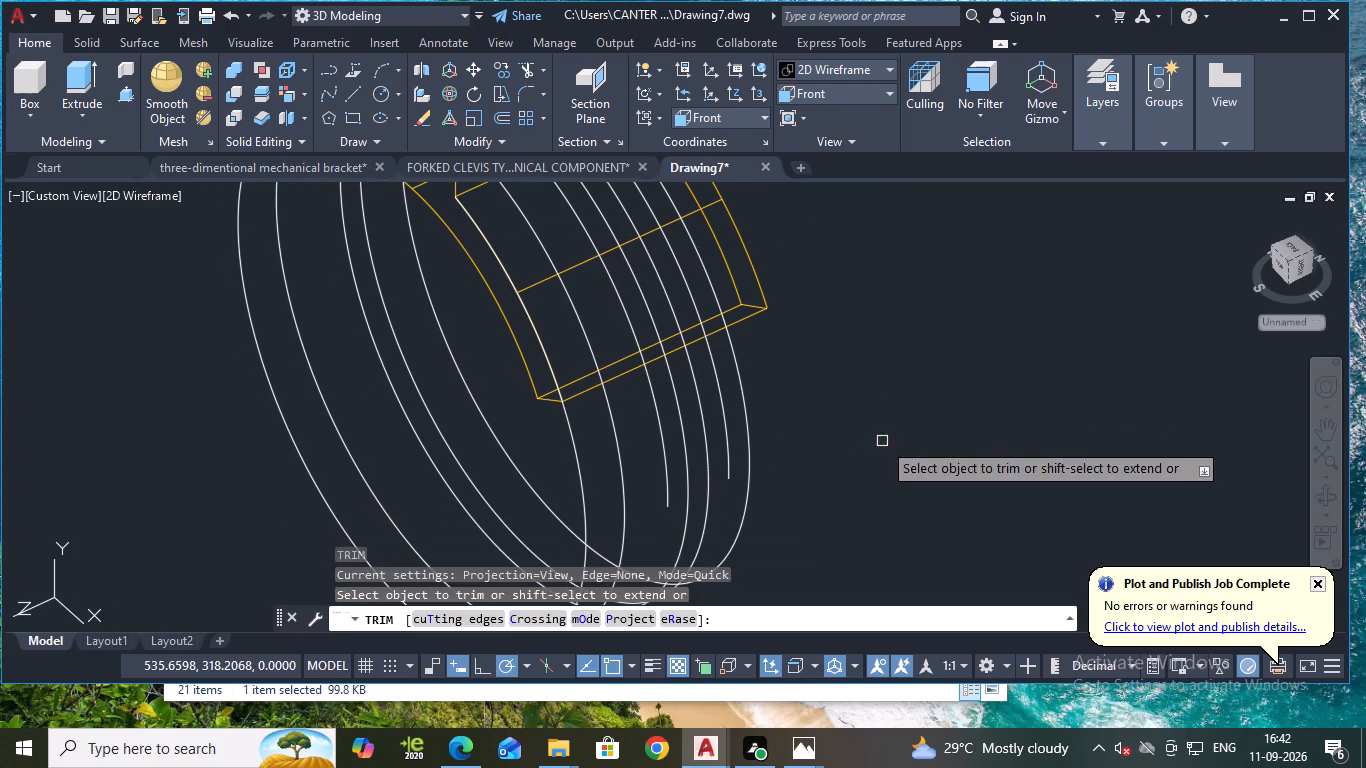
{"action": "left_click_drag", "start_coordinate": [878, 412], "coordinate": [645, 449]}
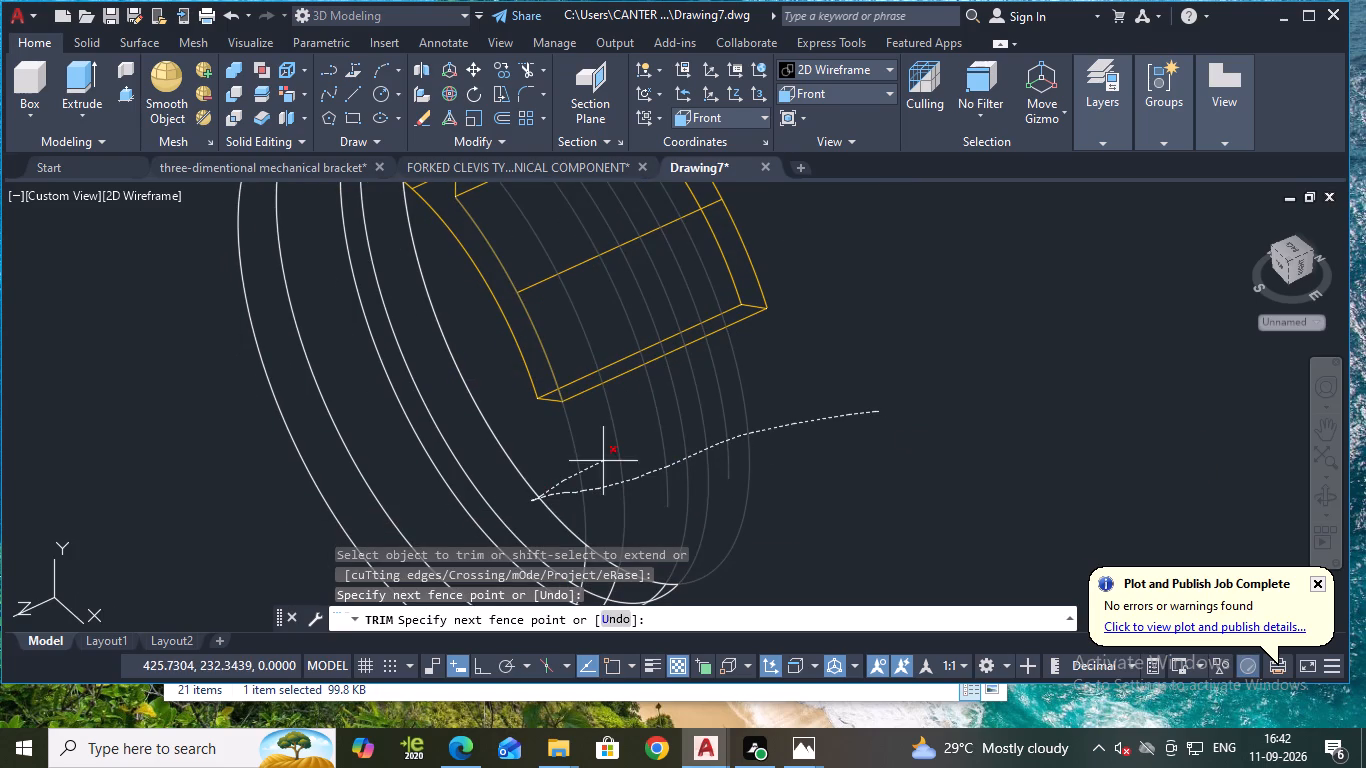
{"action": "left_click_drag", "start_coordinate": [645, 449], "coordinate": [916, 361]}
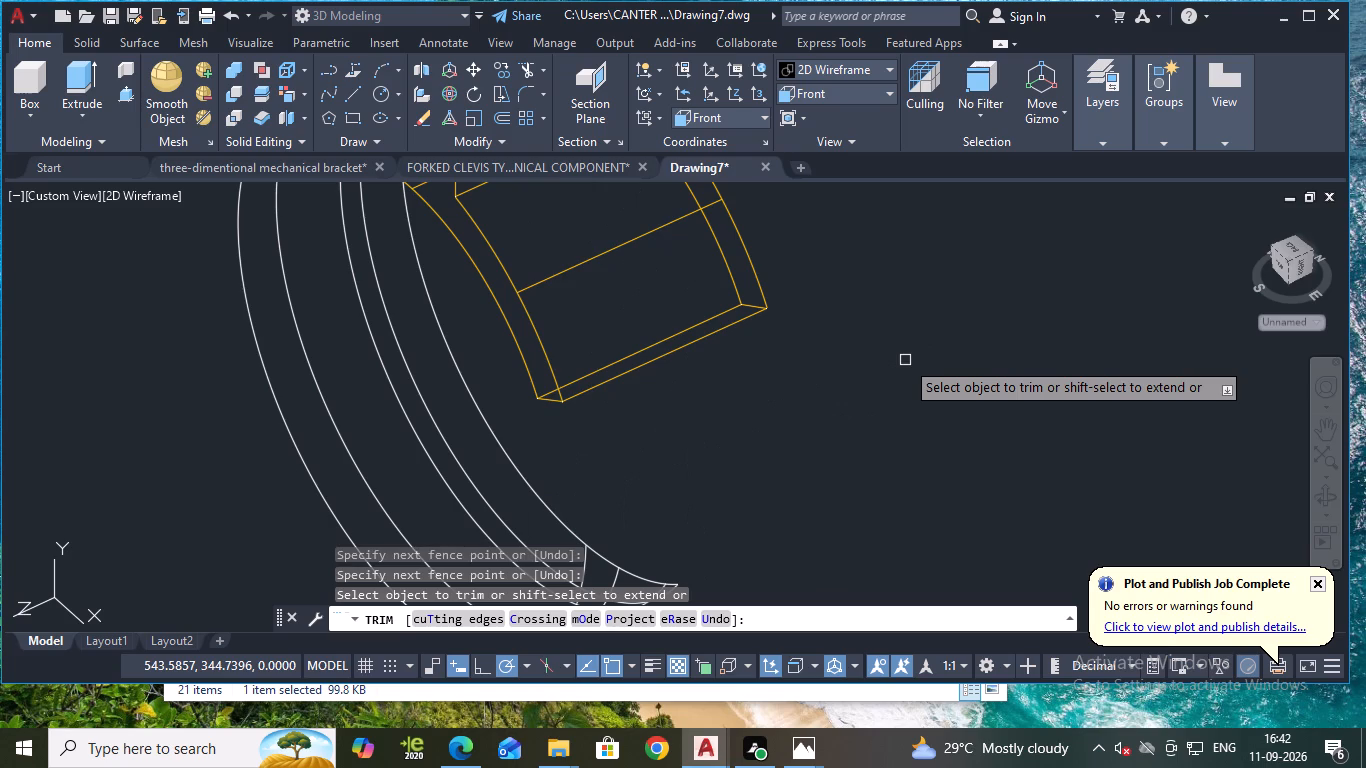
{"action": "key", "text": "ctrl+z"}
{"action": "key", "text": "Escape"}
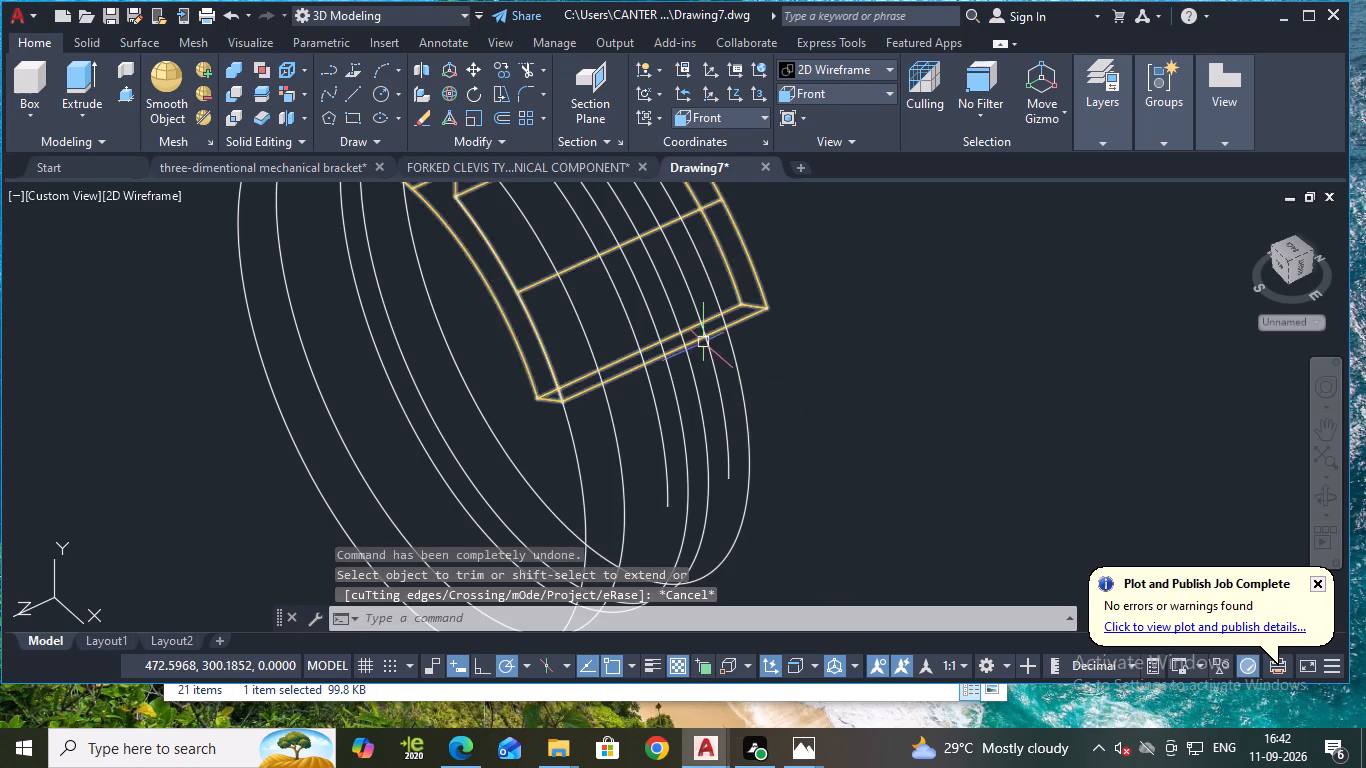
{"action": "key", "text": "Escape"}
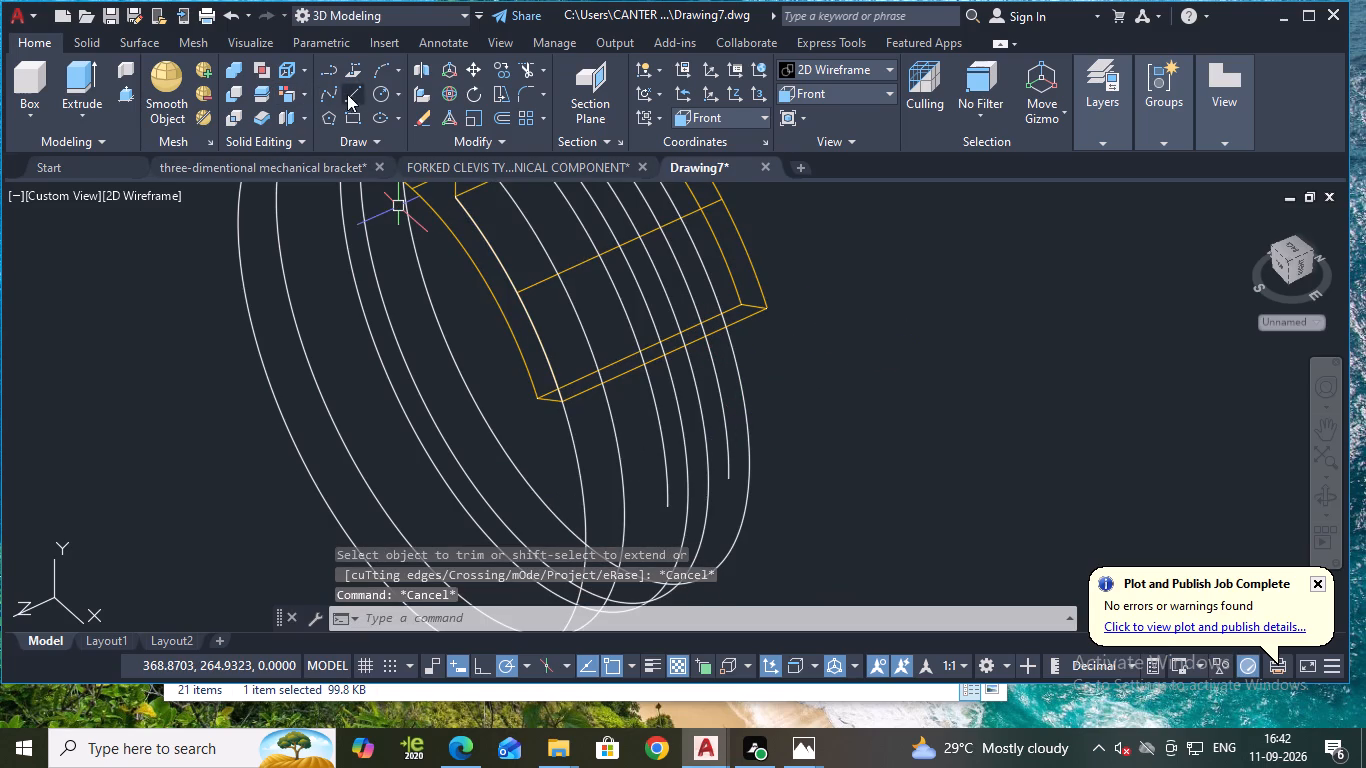
Draw a line along the outer edge of the arch's end face, from corner to corner.
{"action": "left_click", "coordinate": [348, 94]}
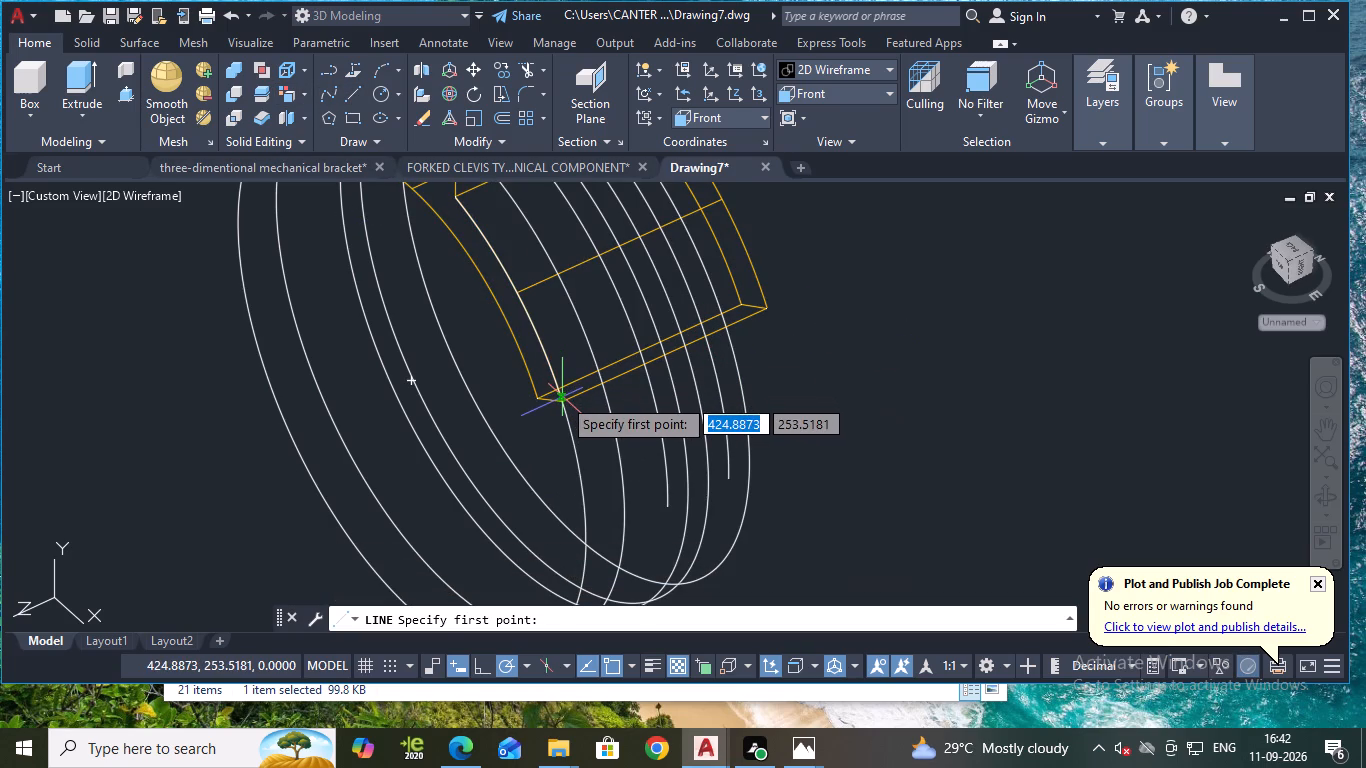
{"action": "left_click", "coordinate": [563, 401]}
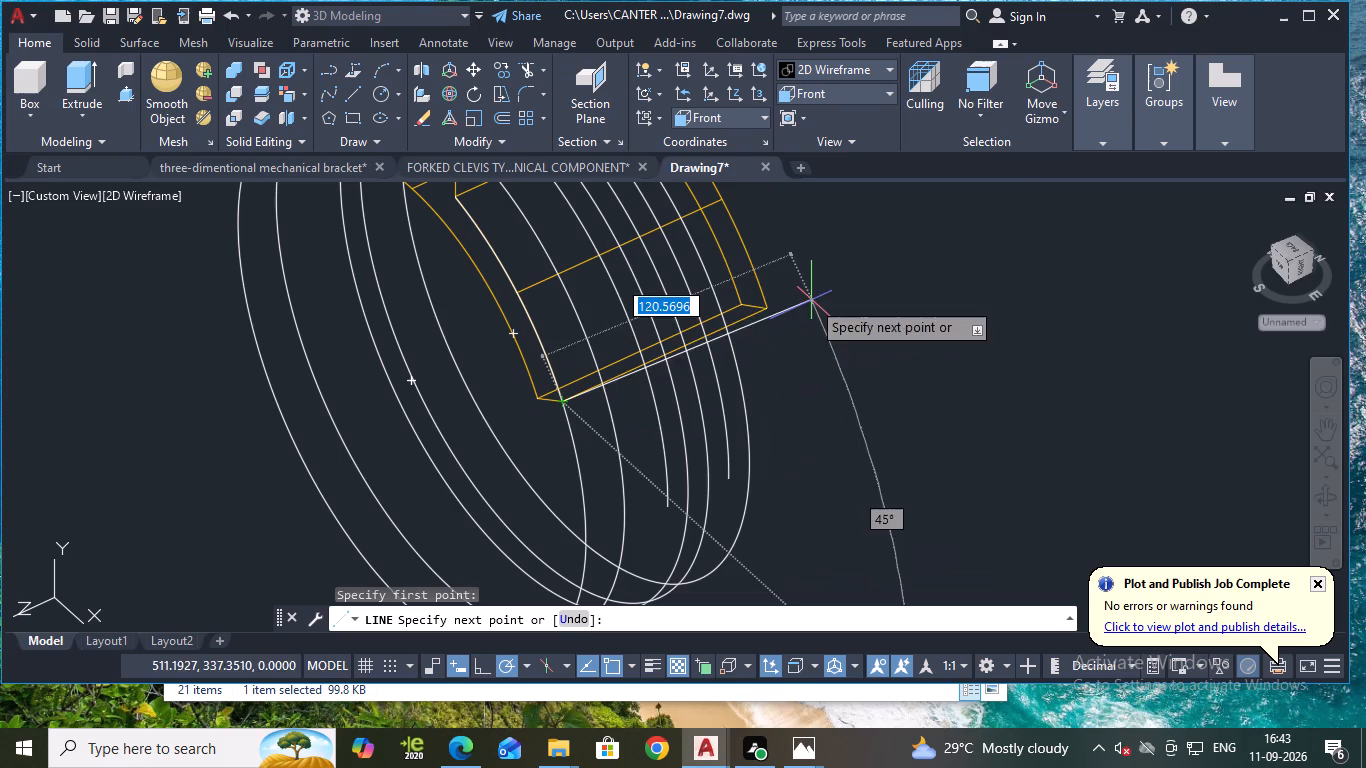
{"action": "left_click", "coordinate": [766, 308]}
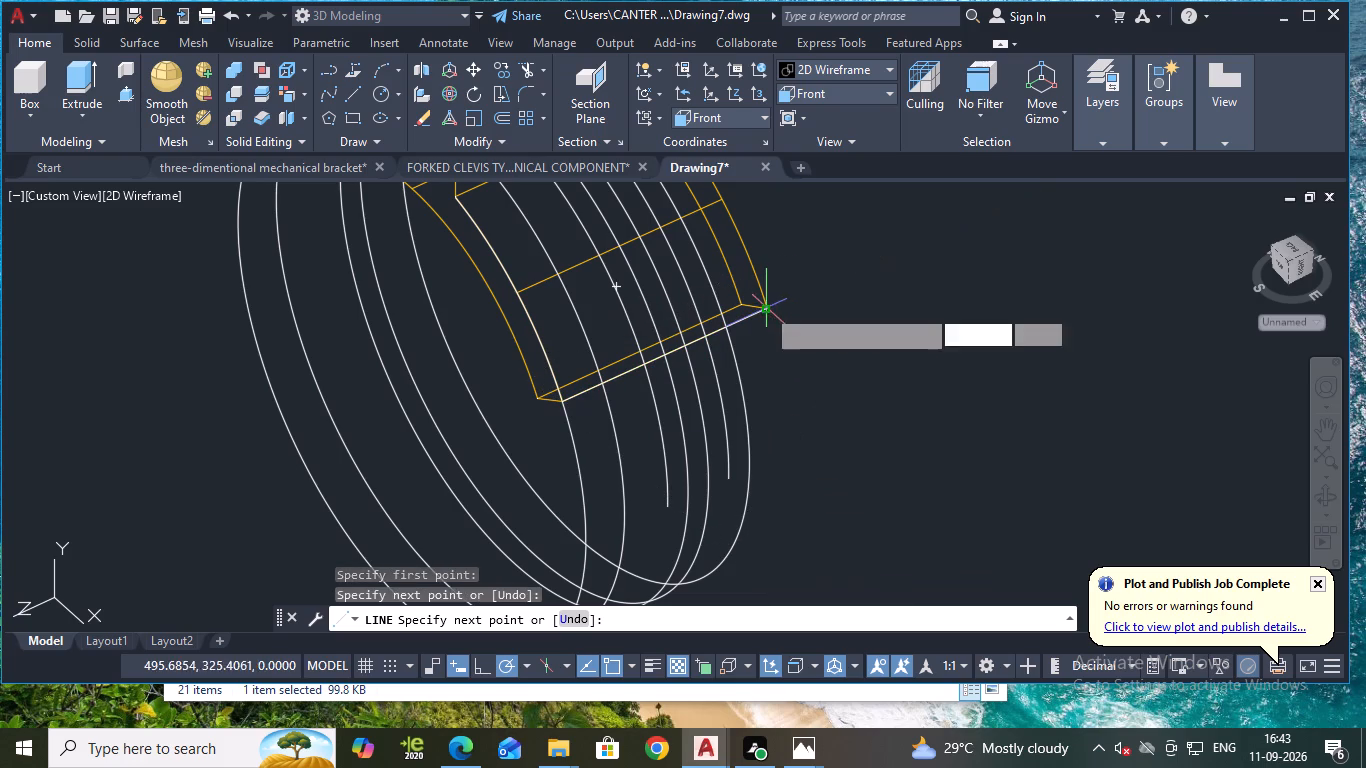
{"action": "key", "text": "Escape"}
Trim all the arcs on the arch's outer face back to the line along the end face's outer edge.
{"action": "key", "text": "t"}
{"action": "key", "text": "r"}
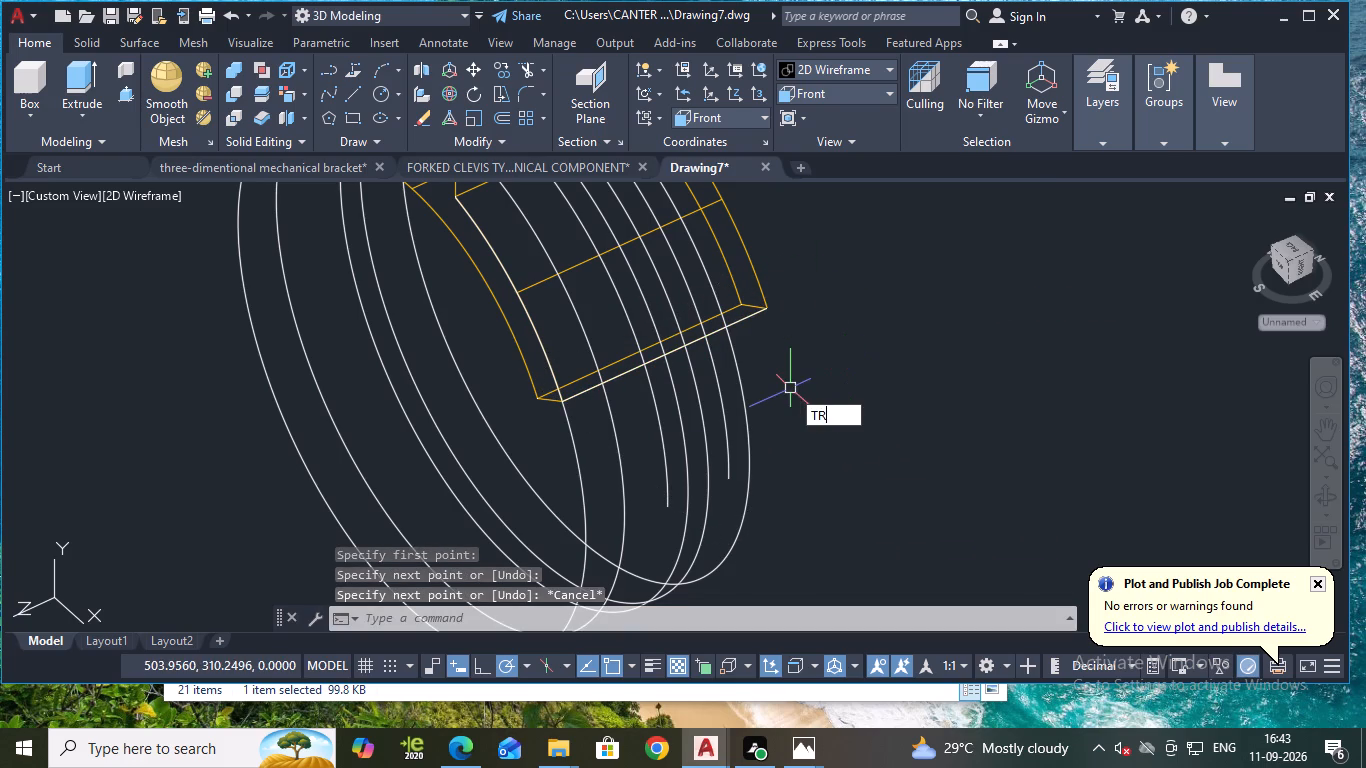
{"action": "key", "text": "Return"}
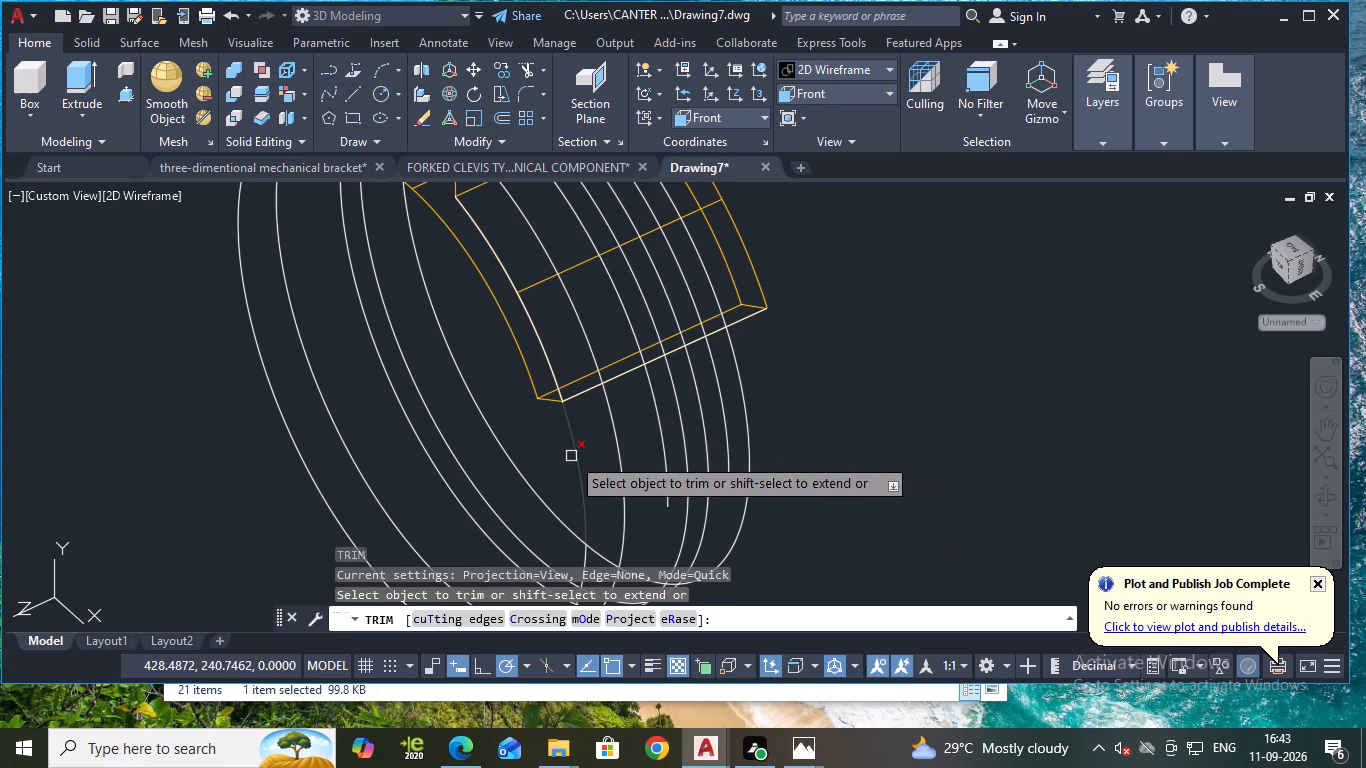
{"action": "left_click_drag", "start_coordinate": [542, 465], "coordinate": [806, 414]}
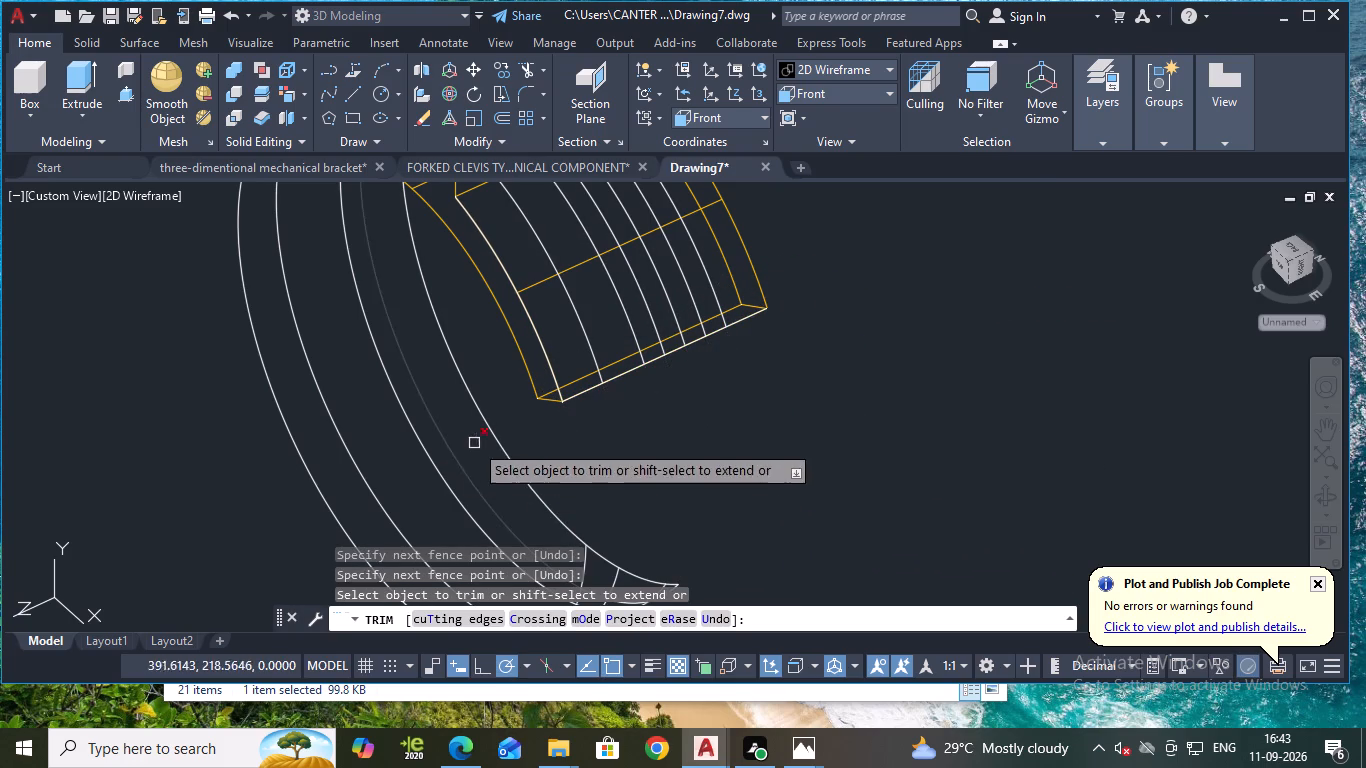
{"action": "middle_click_drag", "start_coordinate": [479, 434], "coordinate": [539, 503]}
{"action": "scroll", "coordinate": [539, 495], "scroll_direction": "down", "scroll_amount": 1}
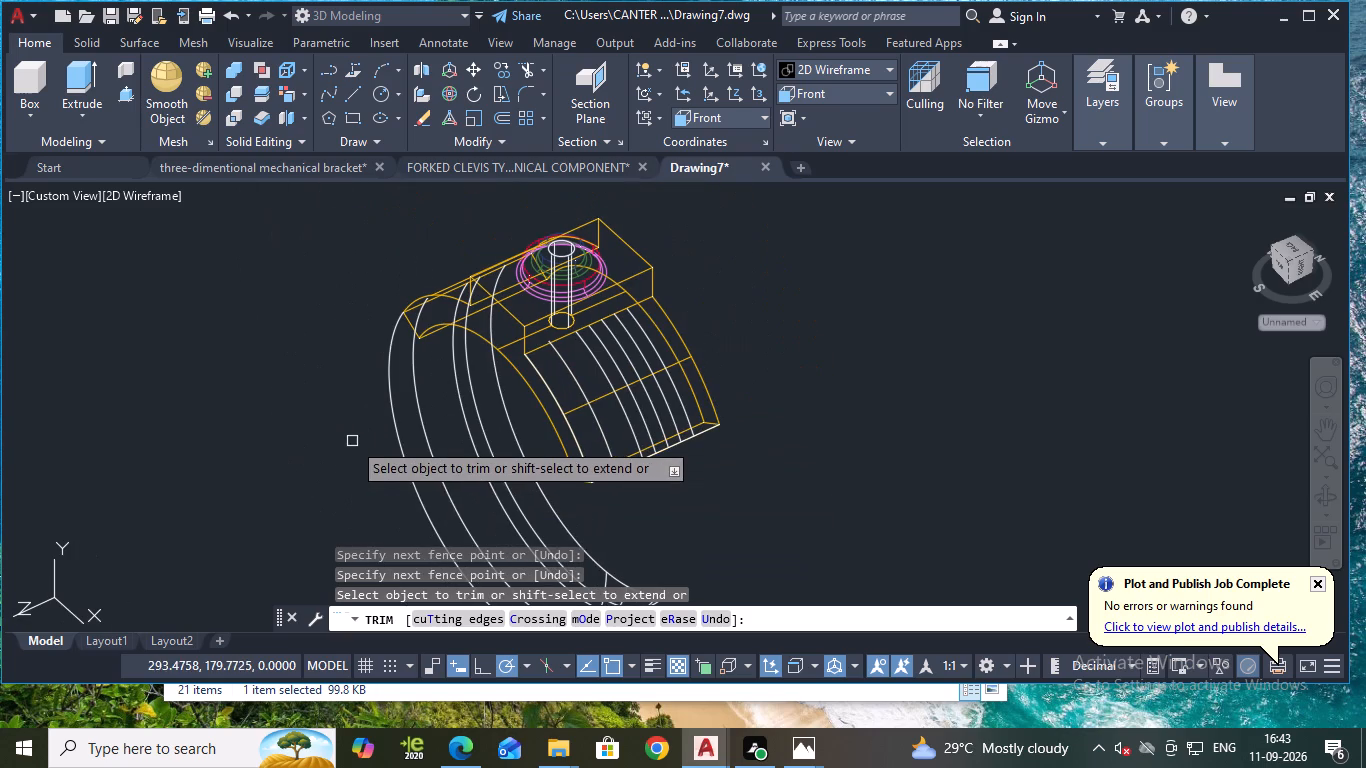
{"action": "middle_click_drag", "start_coordinate": [350, 437], "coordinate": [356, 368]}
{"action": "key", "text": "Escape"}
Erase the five leftover arc segments hanging below and beside the arch.
{"action": "left_click_drag", "start_coordinate": [770, 536], "coordinate": [724, 520]}
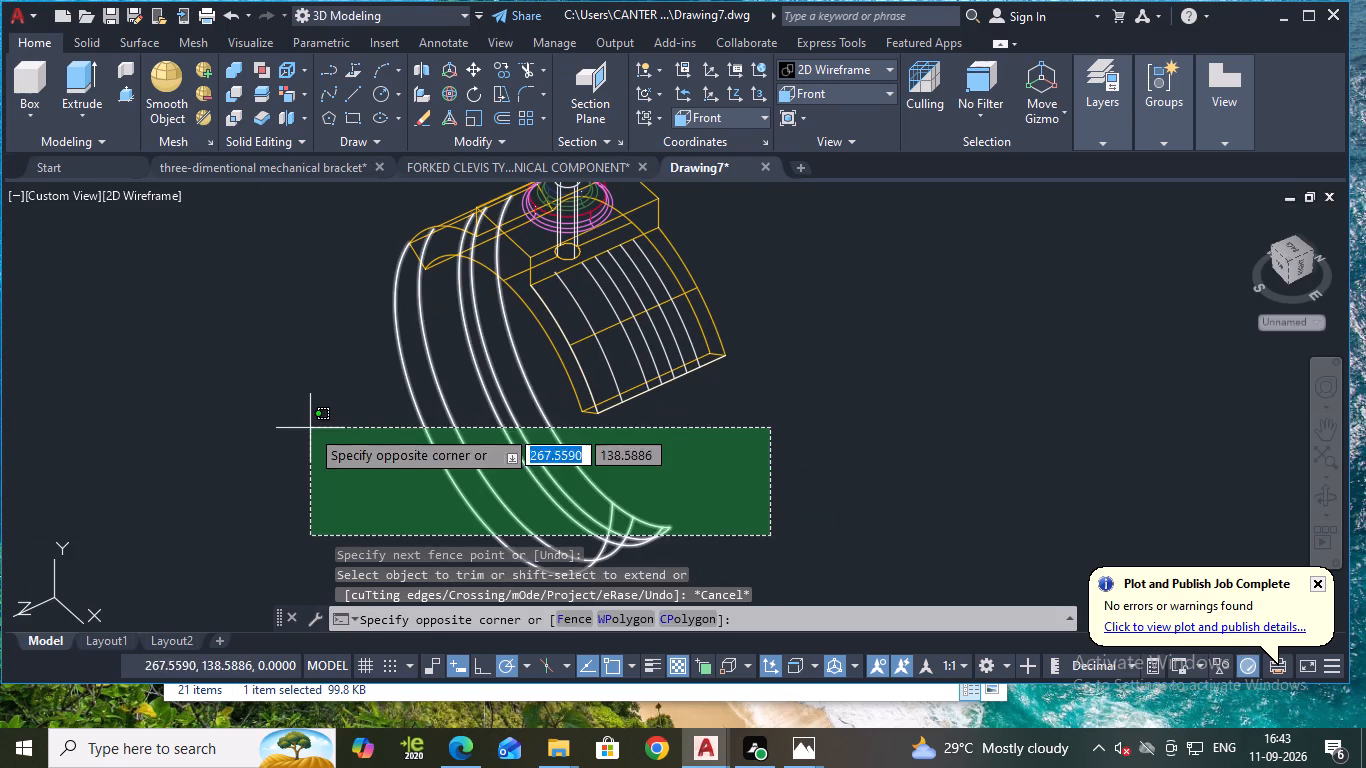
{"action": "left_click", "coordinate": [281, 427]}
{"action": "key", "text": "e"}
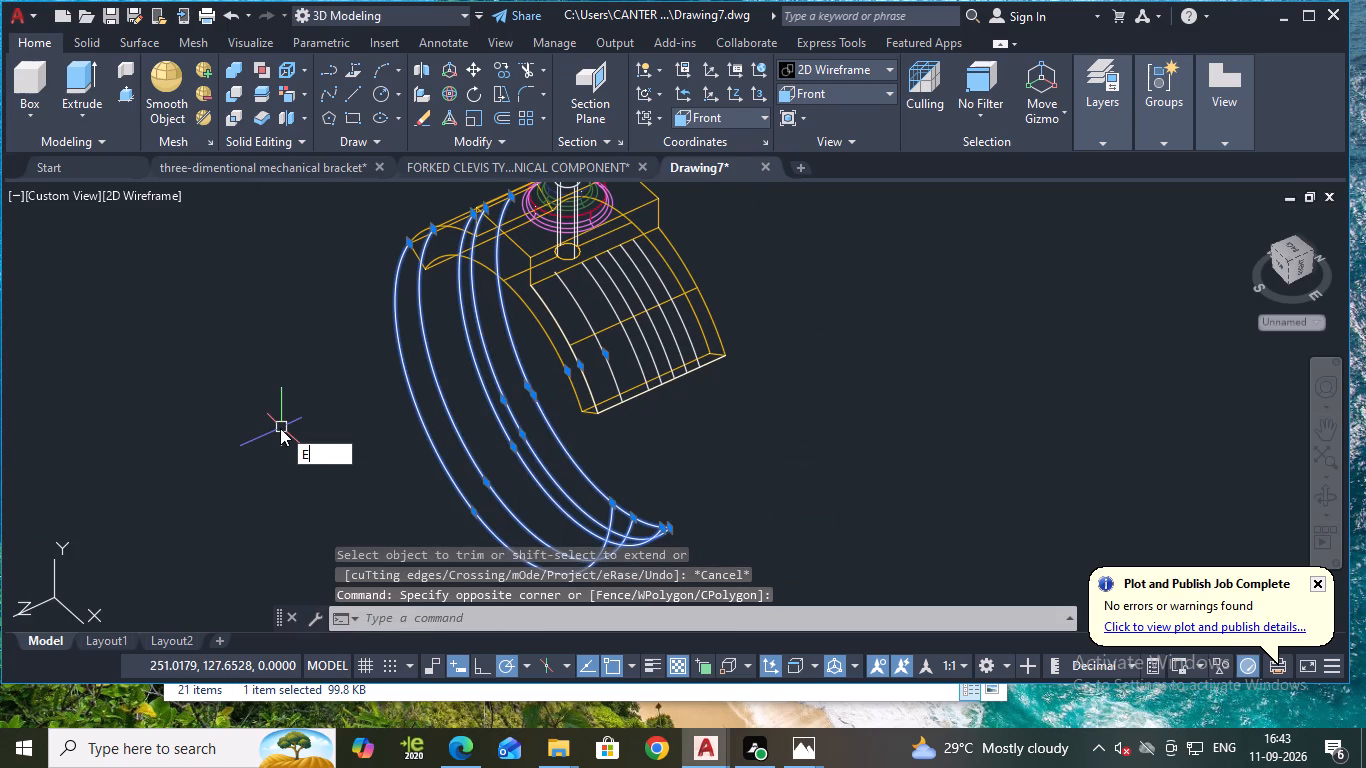
{"action": "key", "text": "Return"}
Erase the arc next to the arch's front outer edge and the two arcs nearest its rear edge, keeping the middle three.
{"action": "scroll", "coordinate": [582, 361], "scroll_direction": "up", "scroll_amount": 1}
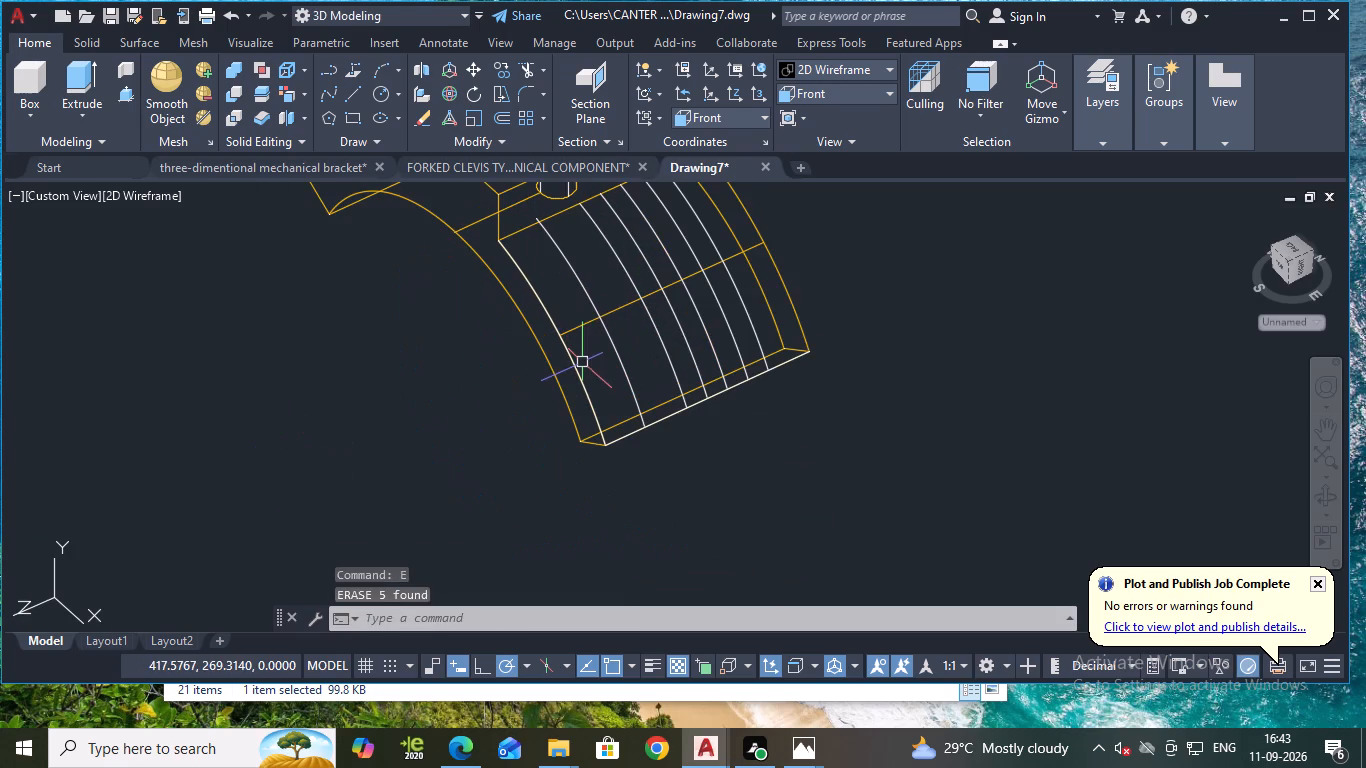
{"action": "middle_click_drag", "start_coordinate": [843, 302], "coordinate": [869, 413]}
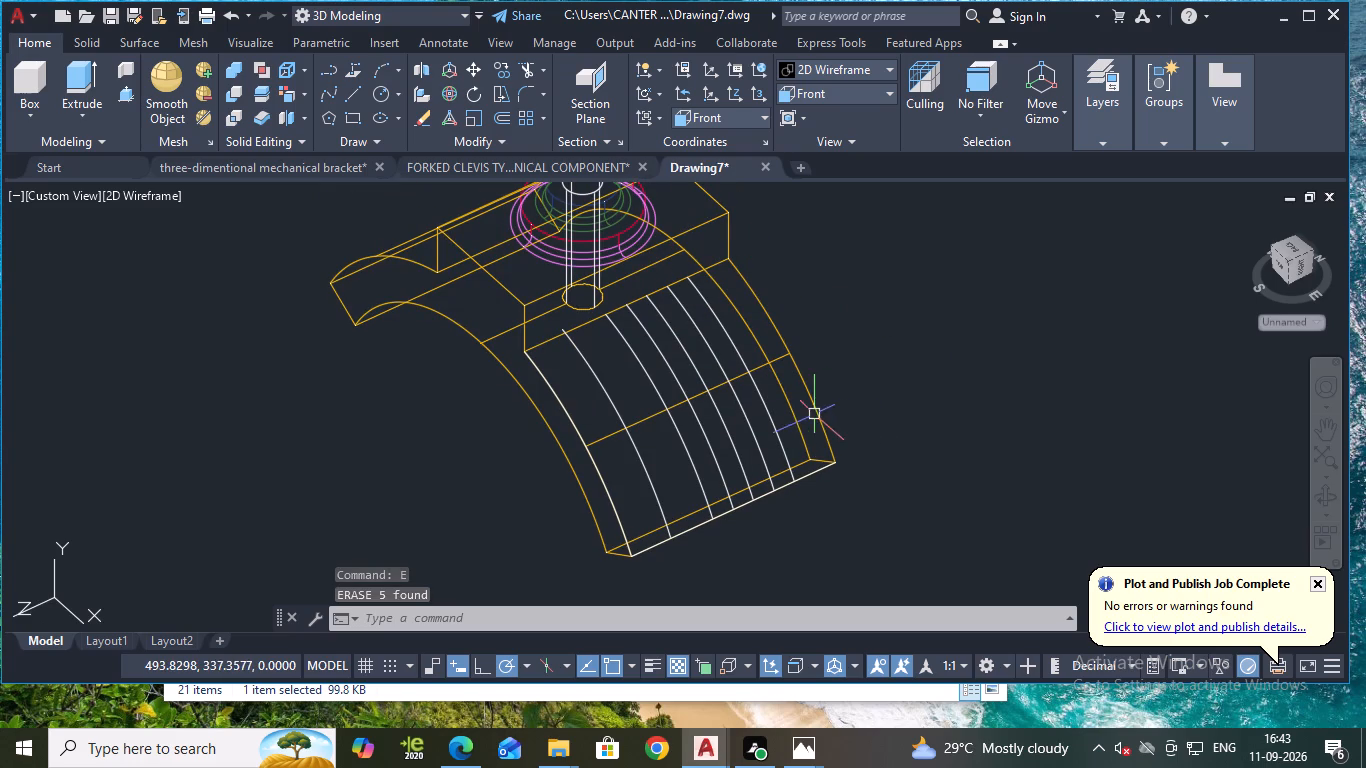
{"action": "left_click", "coordinate": [594, 380]}
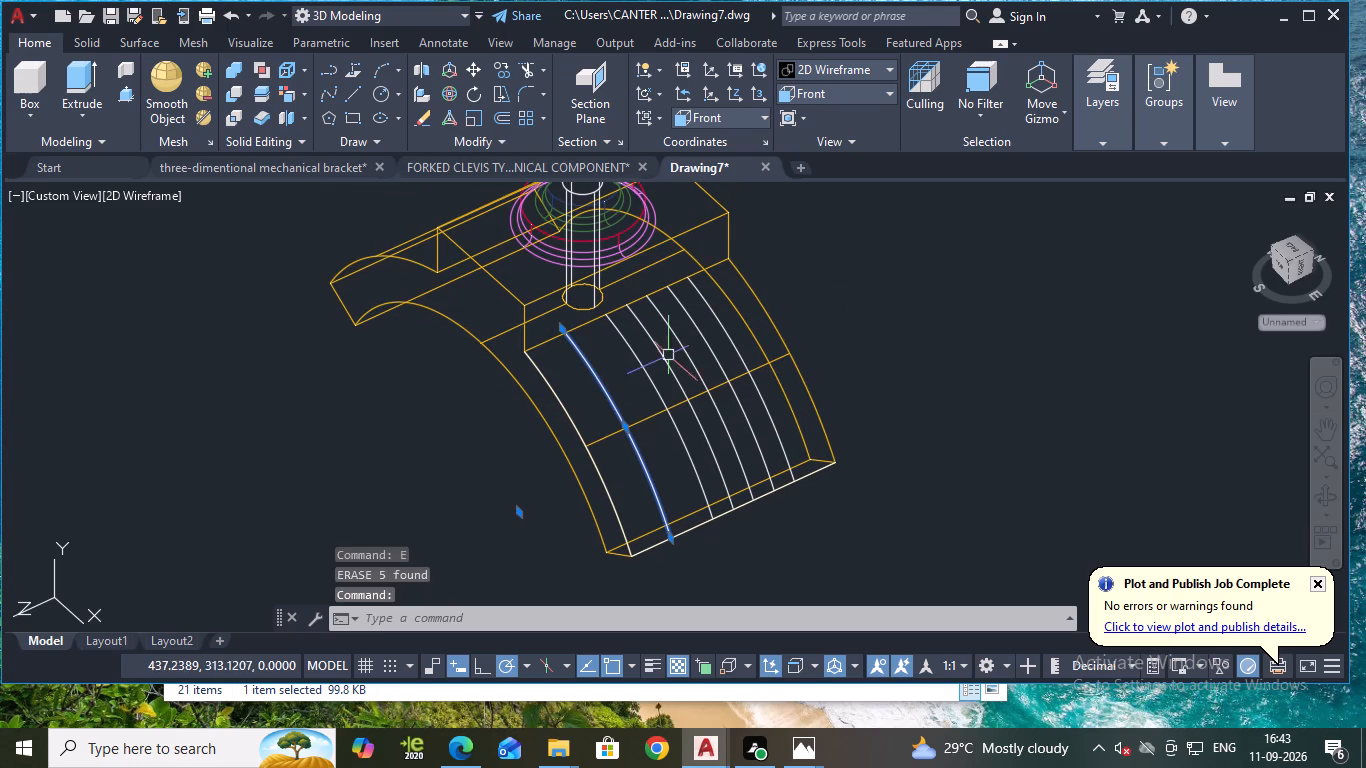
{"action": "left_click", "coordinate": [698, 338]}
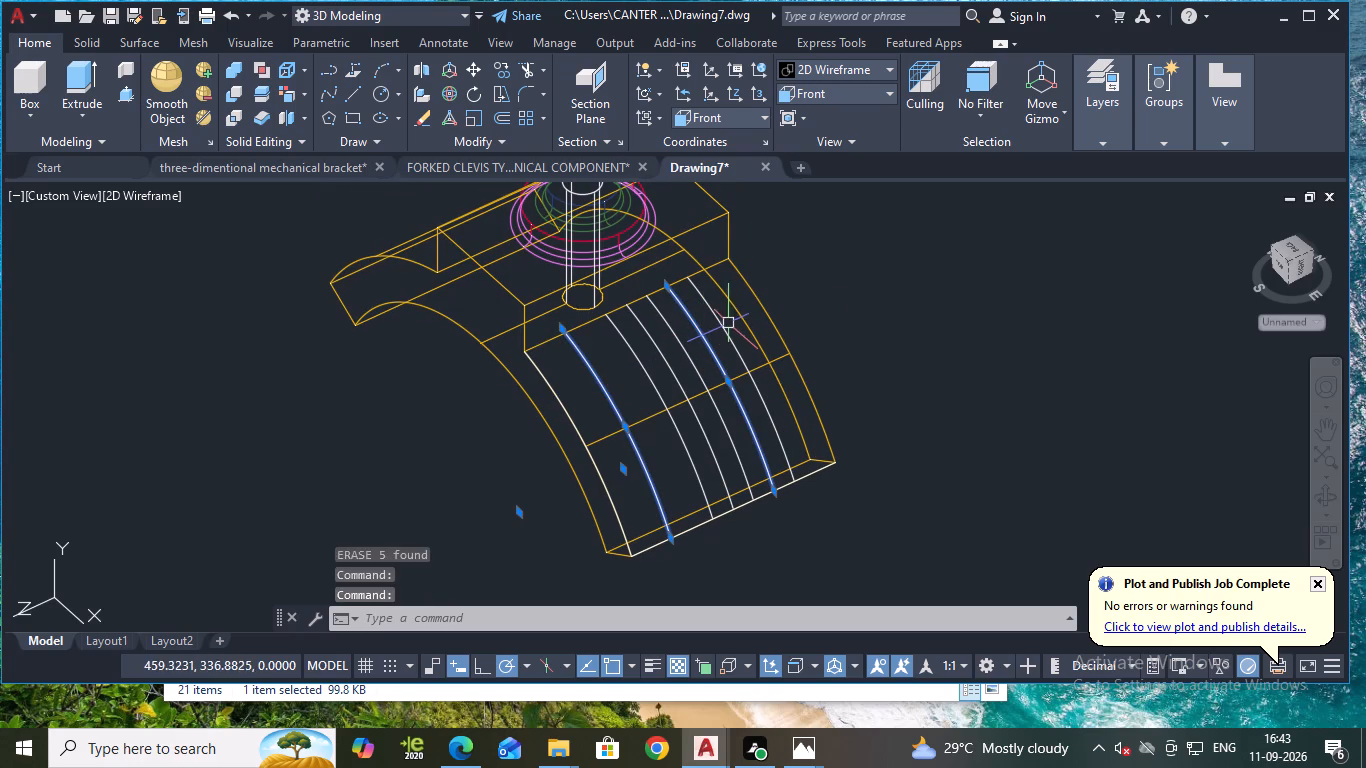
{"action": "left_click", "coordinate": [721, 323]}
{"action": "key", "text": "e"}
{"action": "key", "text": "Return"}
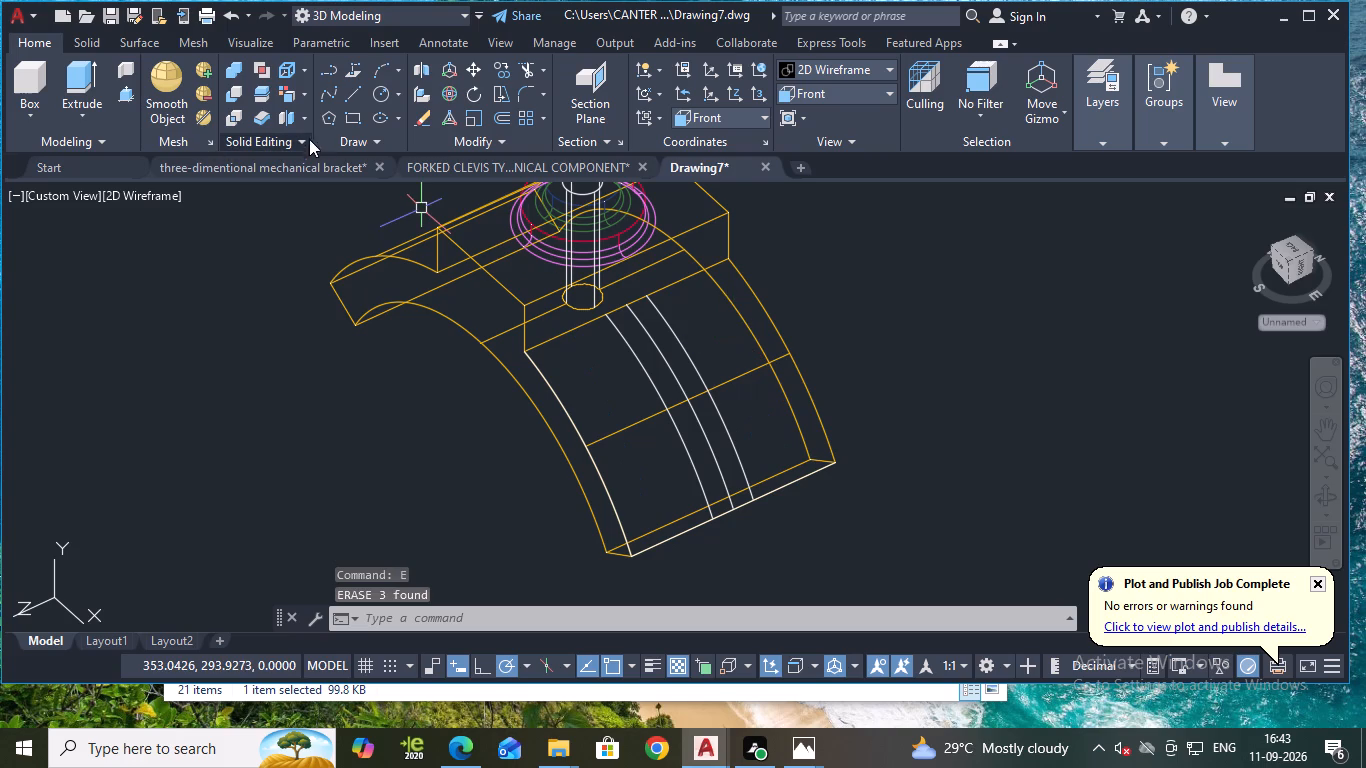
Draw a line joining the upper ends of the two outermost of the three middle arcs.
{"action": "left_click", "coordinate": [351, 98]}
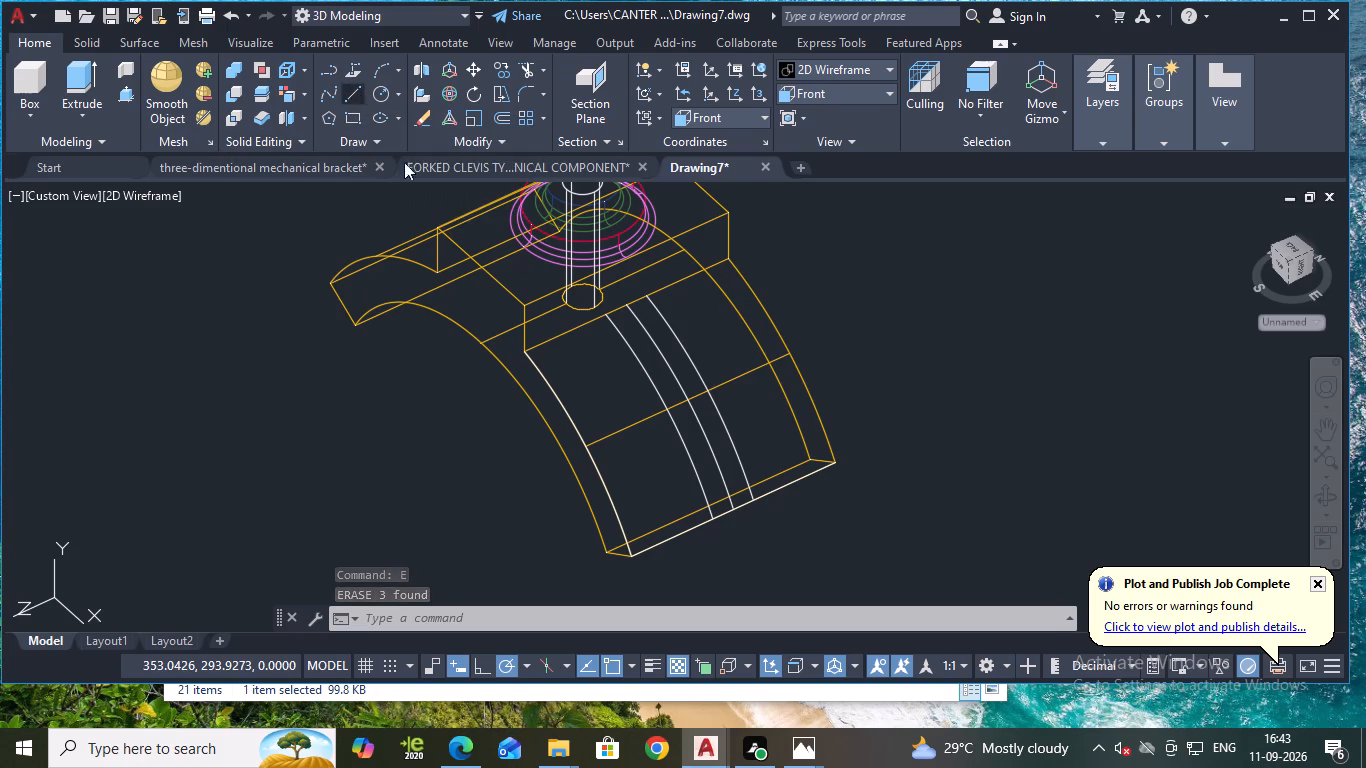
{"action": "scroll", "coordinate": [580, 299], "scroll_direction": "up", "scroll_amount": 2}
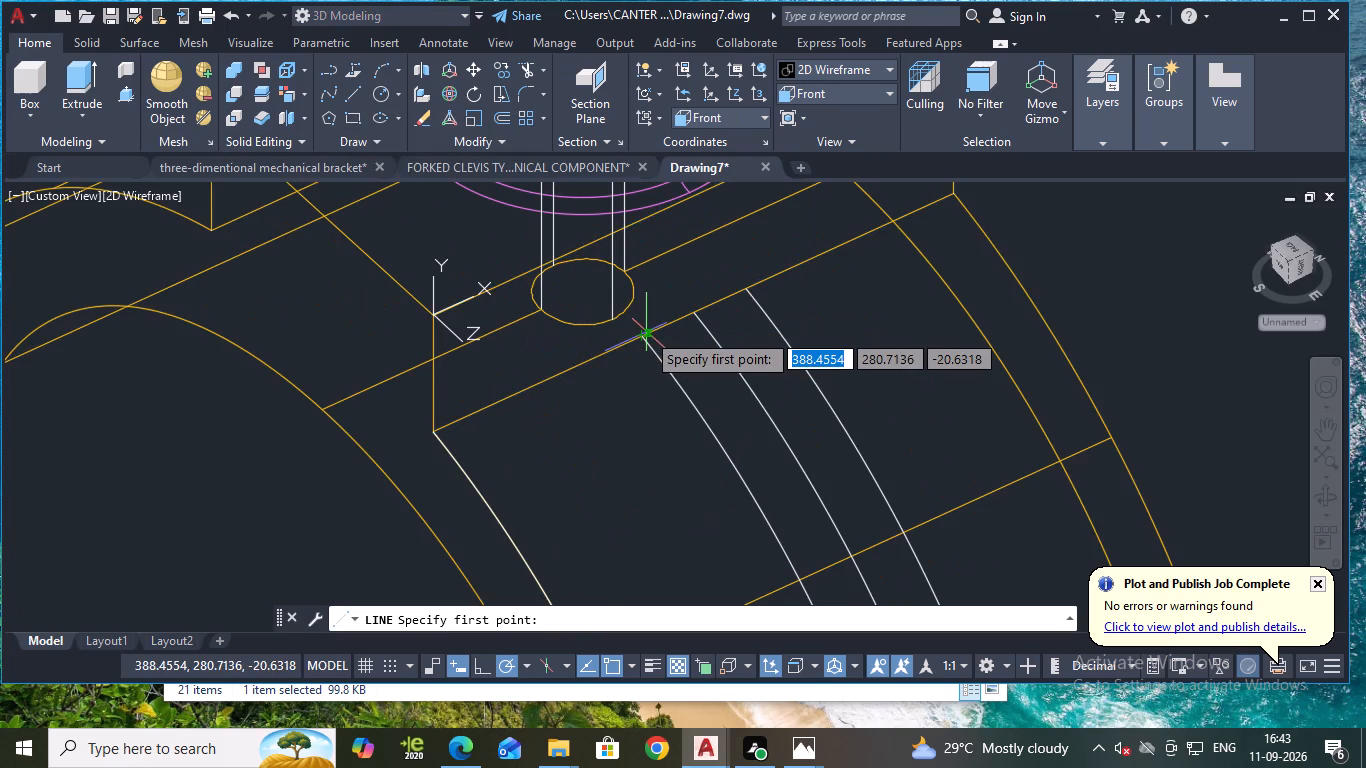
{"action": "left_click", "coordinate": [643, 337]}
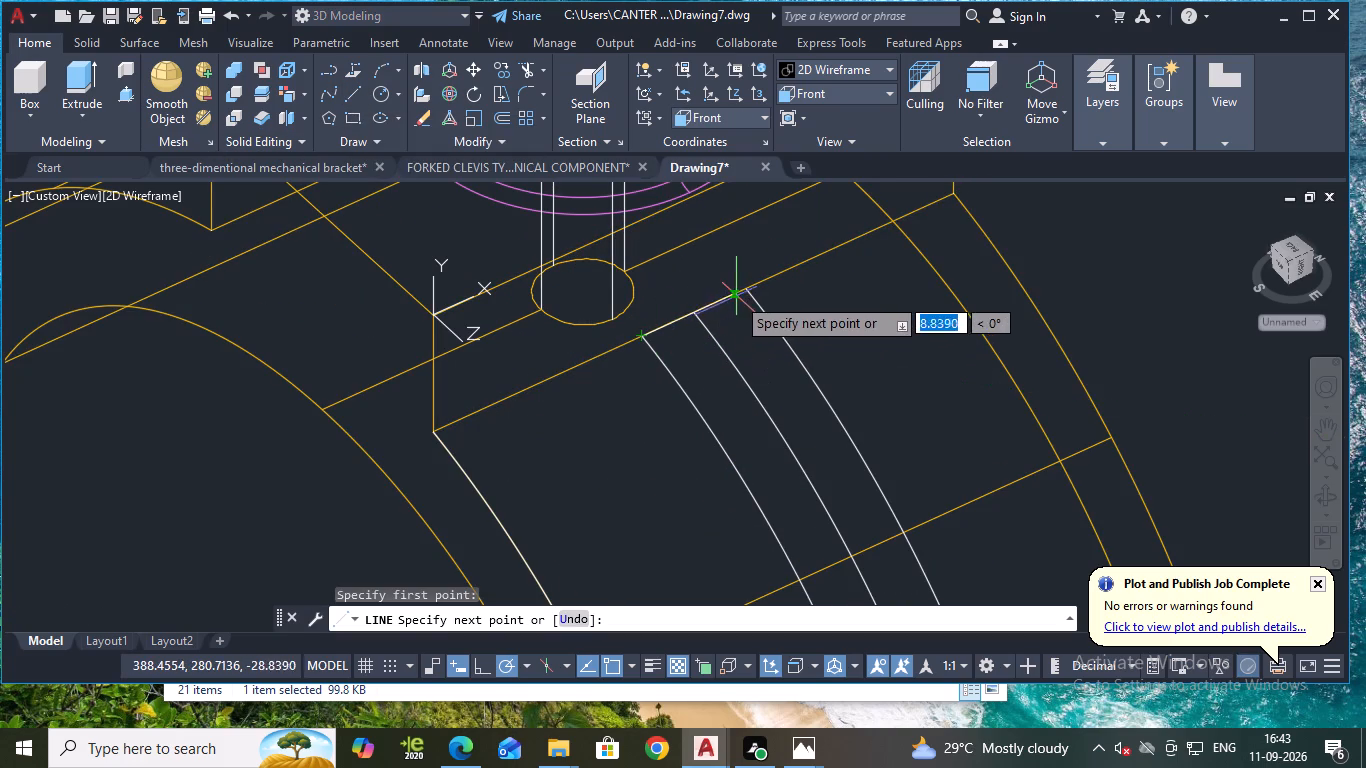
{"action": "left_click", "coordinate": [747, 289]}
{"action": "key", "text": "Escape"}
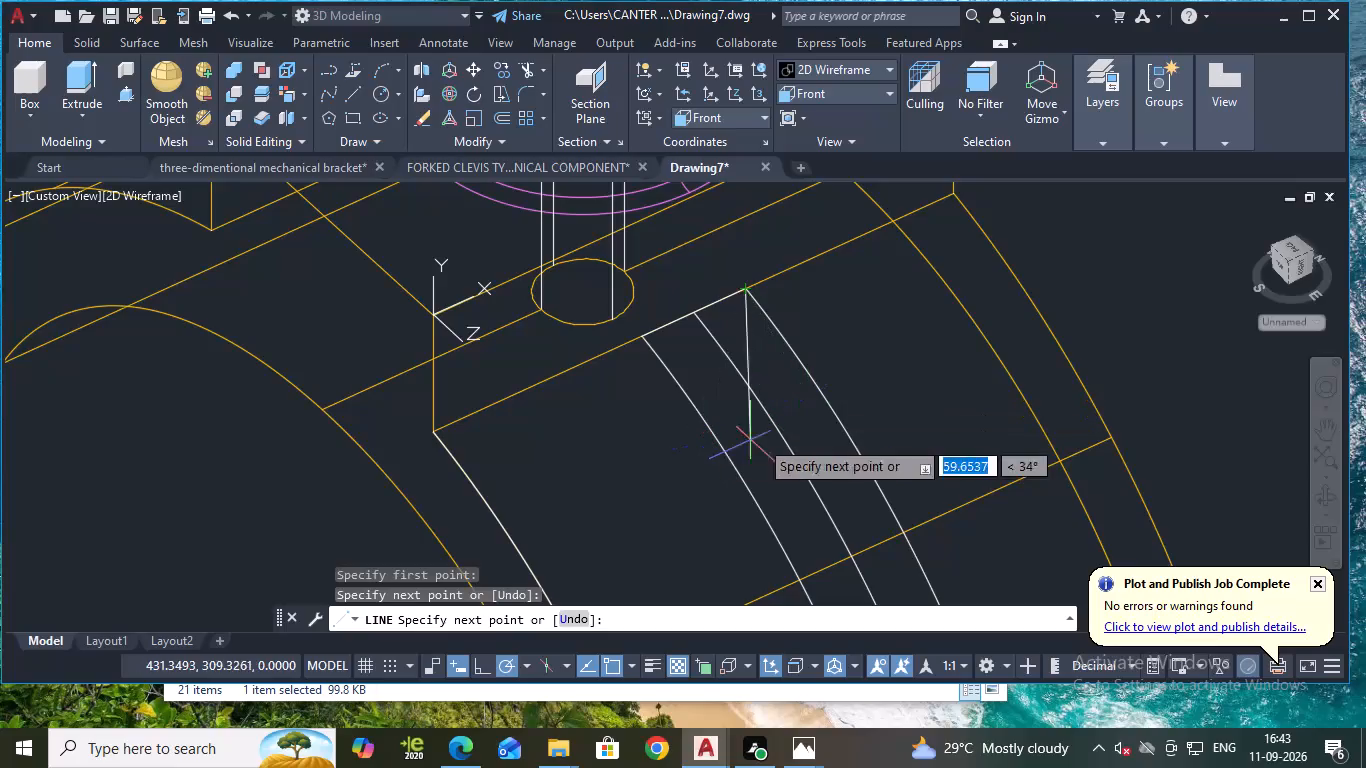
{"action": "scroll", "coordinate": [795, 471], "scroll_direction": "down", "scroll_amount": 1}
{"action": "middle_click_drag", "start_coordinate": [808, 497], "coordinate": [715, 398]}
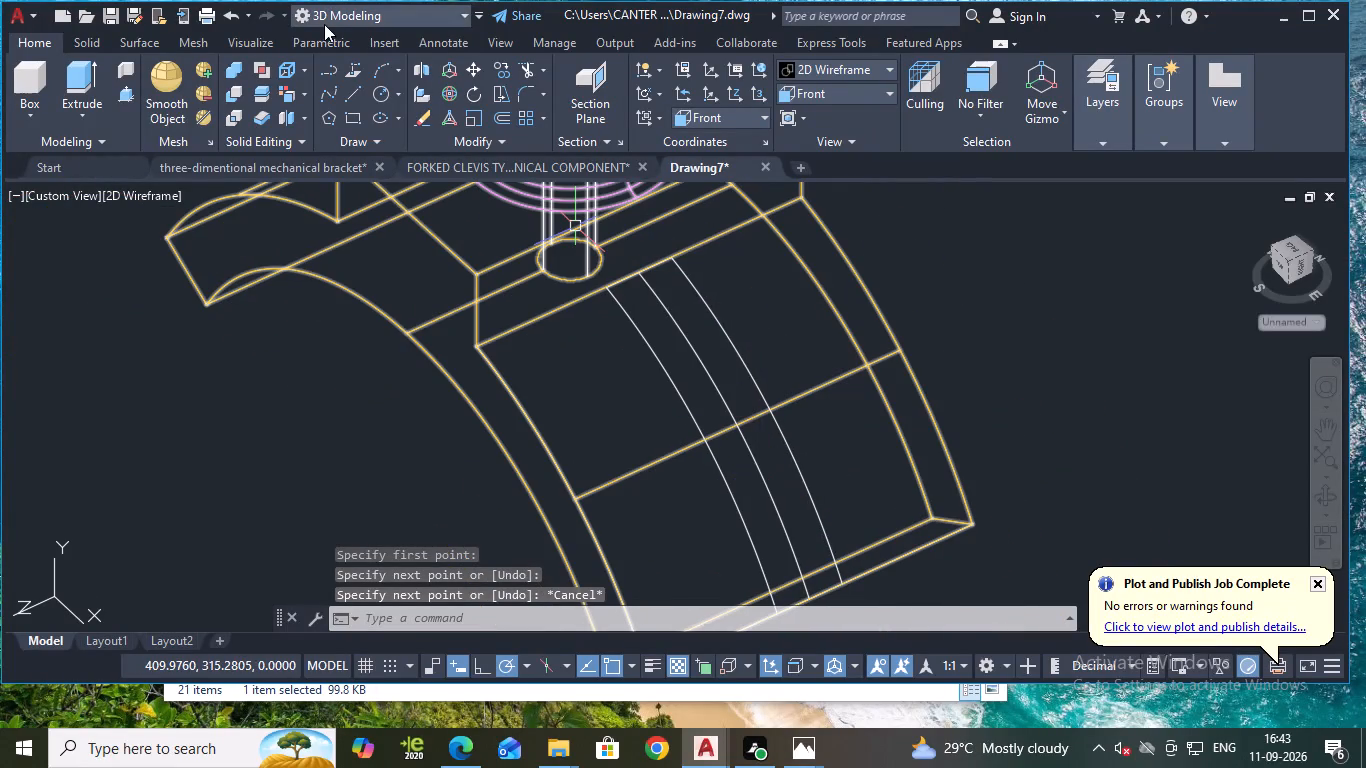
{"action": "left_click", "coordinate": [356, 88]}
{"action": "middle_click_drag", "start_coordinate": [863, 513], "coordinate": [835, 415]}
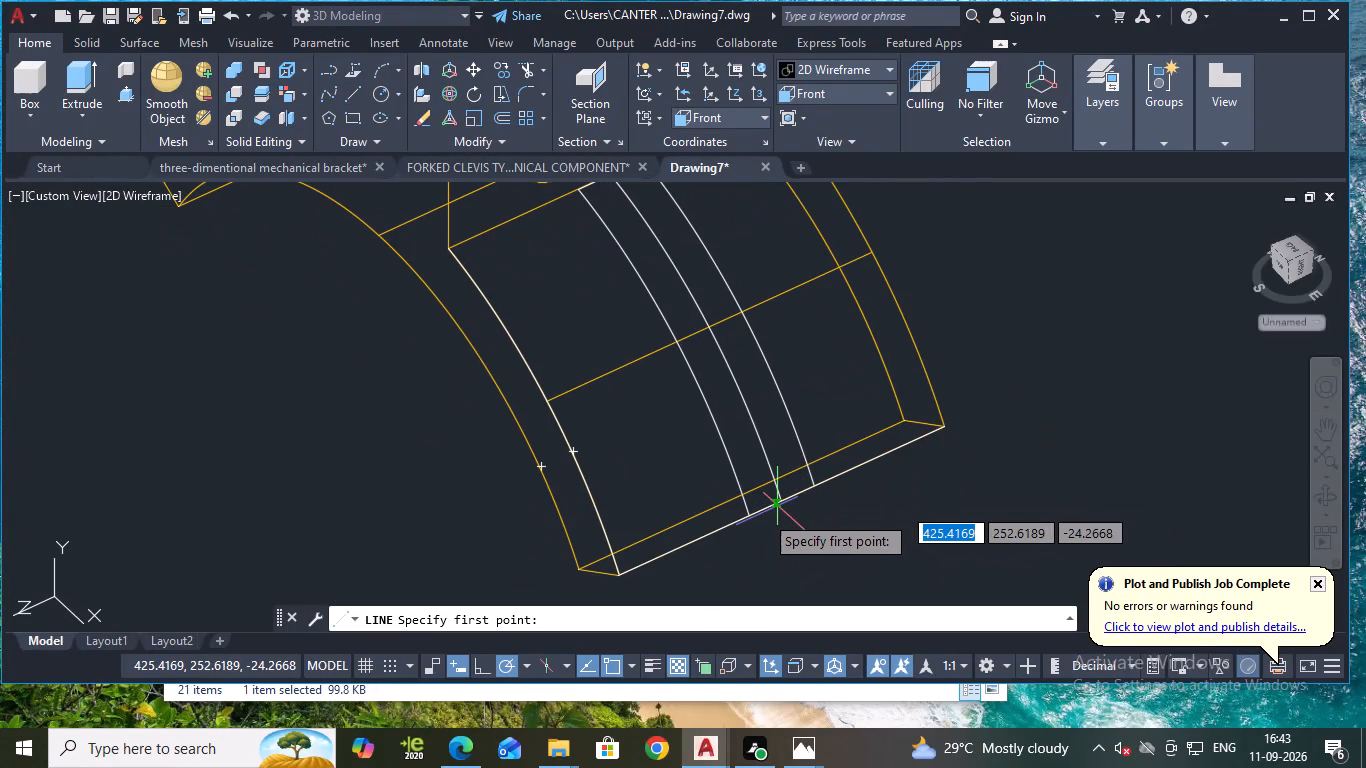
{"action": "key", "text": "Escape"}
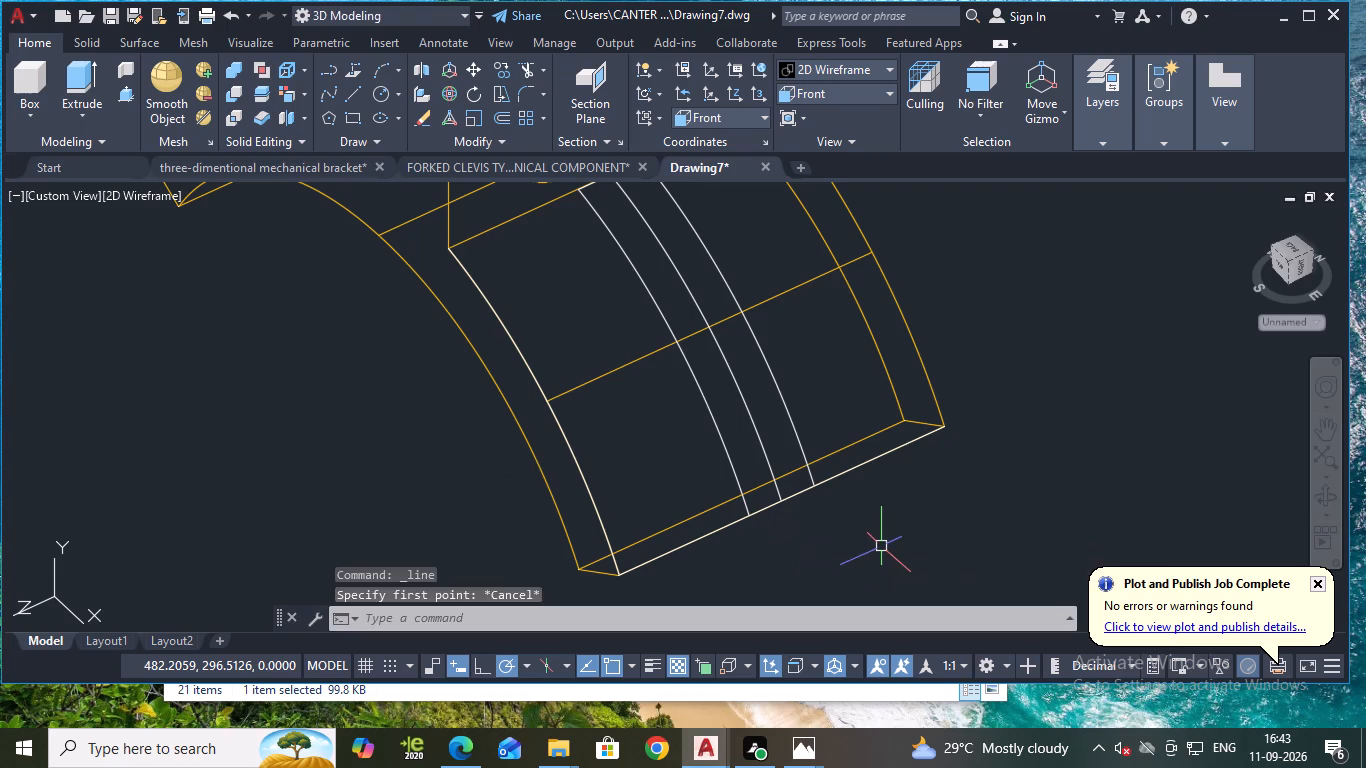
Trim away the end-edge line outside the two outer arcs, and remove the middle arc between them.
{"action": "type", "text": "TR"}
{"action": "key", "text": "Return"}
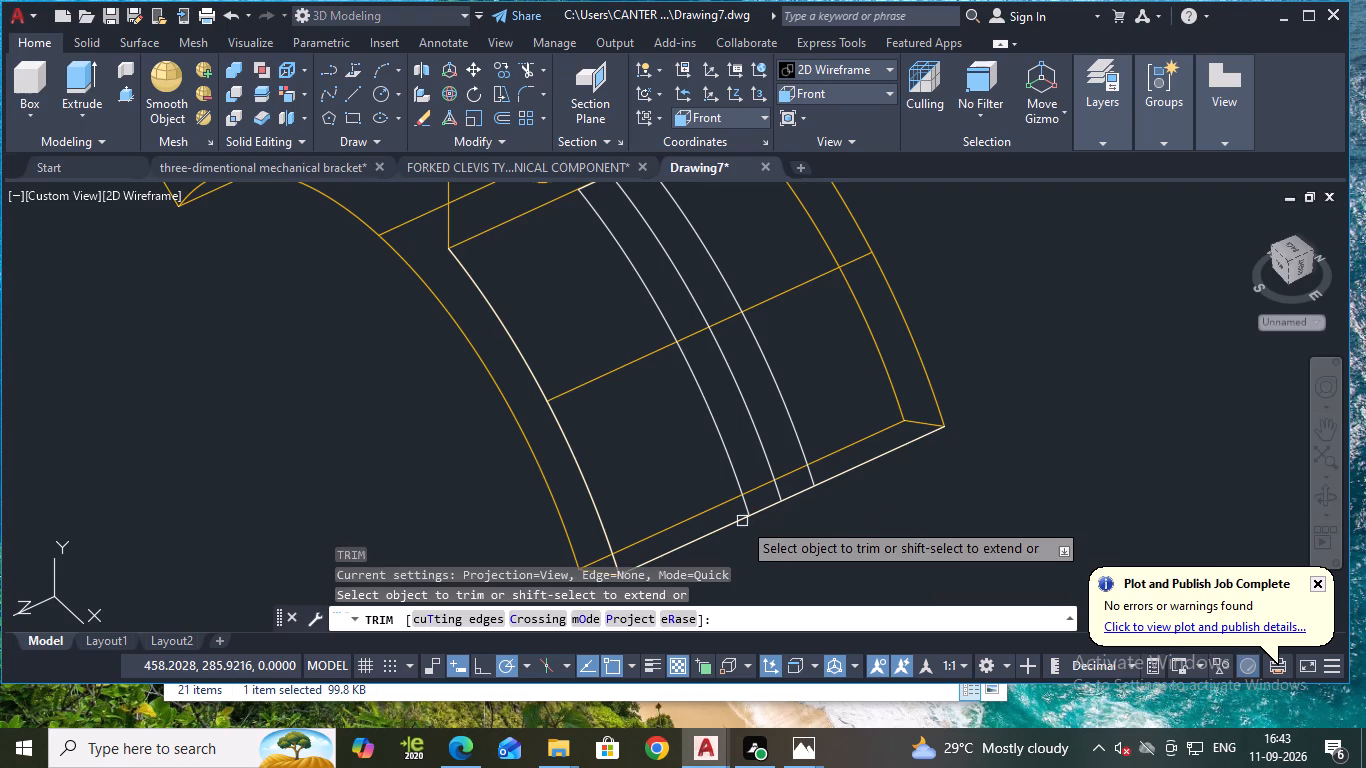
{"action": "left_click", "coordinate": [740, 522]}
{"action": "left_click", "coordinate": [829, 485]}
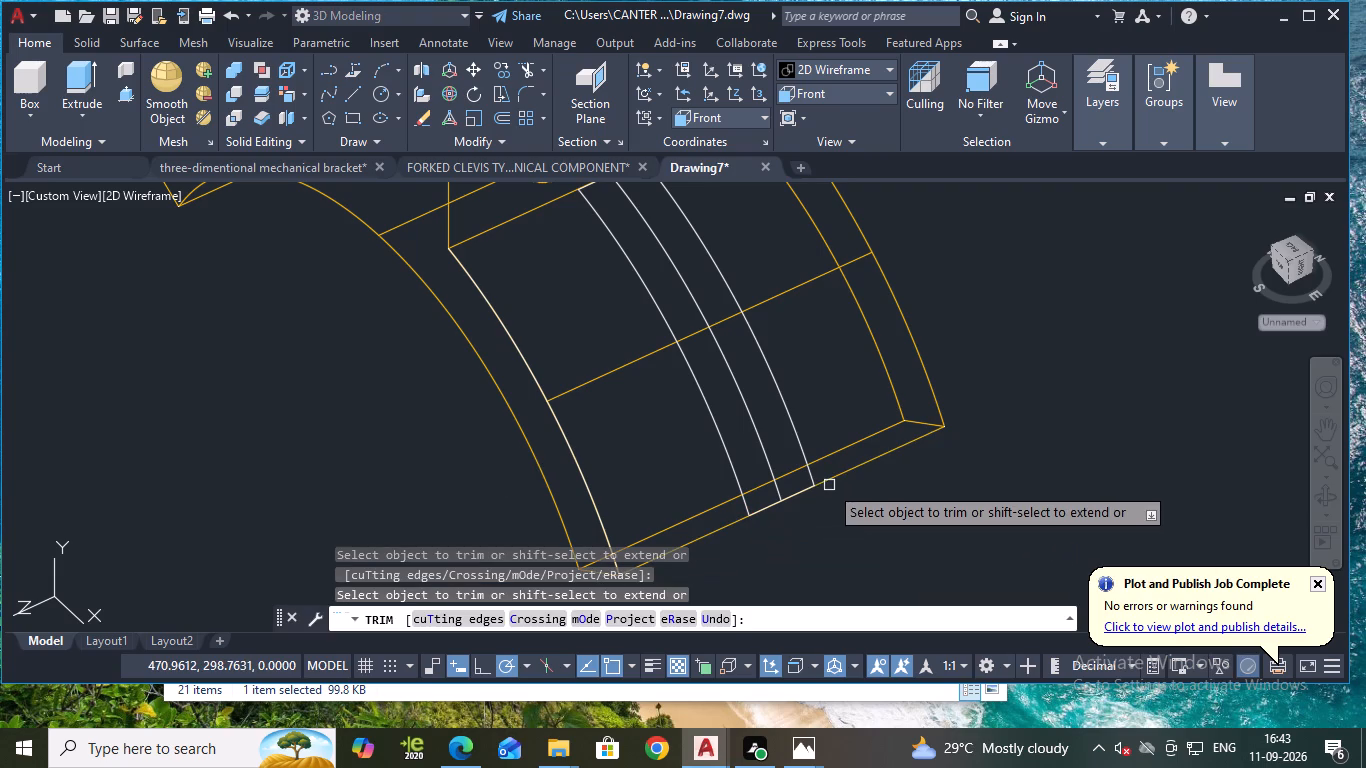
{"action": "left_click", "coordinate": [771, 482]}
{"action": "middle_click_drag", "start_coordinate": [581, 327], "coordinate": [599, 351]}
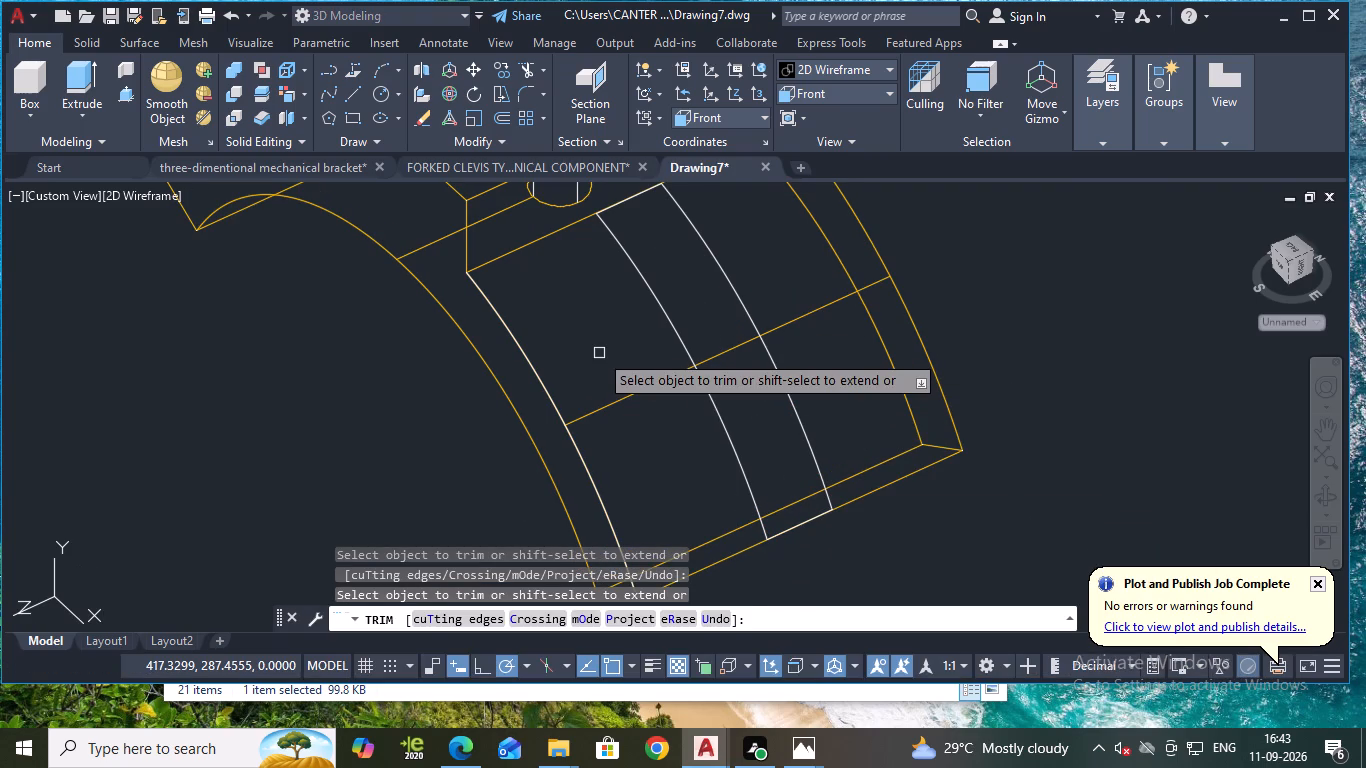
{"action": "key", "text": "Escape"}
Join the two remaining arcs and the two short lines at their ends into a single closed curve.
{"action": "left_click", "coordinate": [731, 277]}
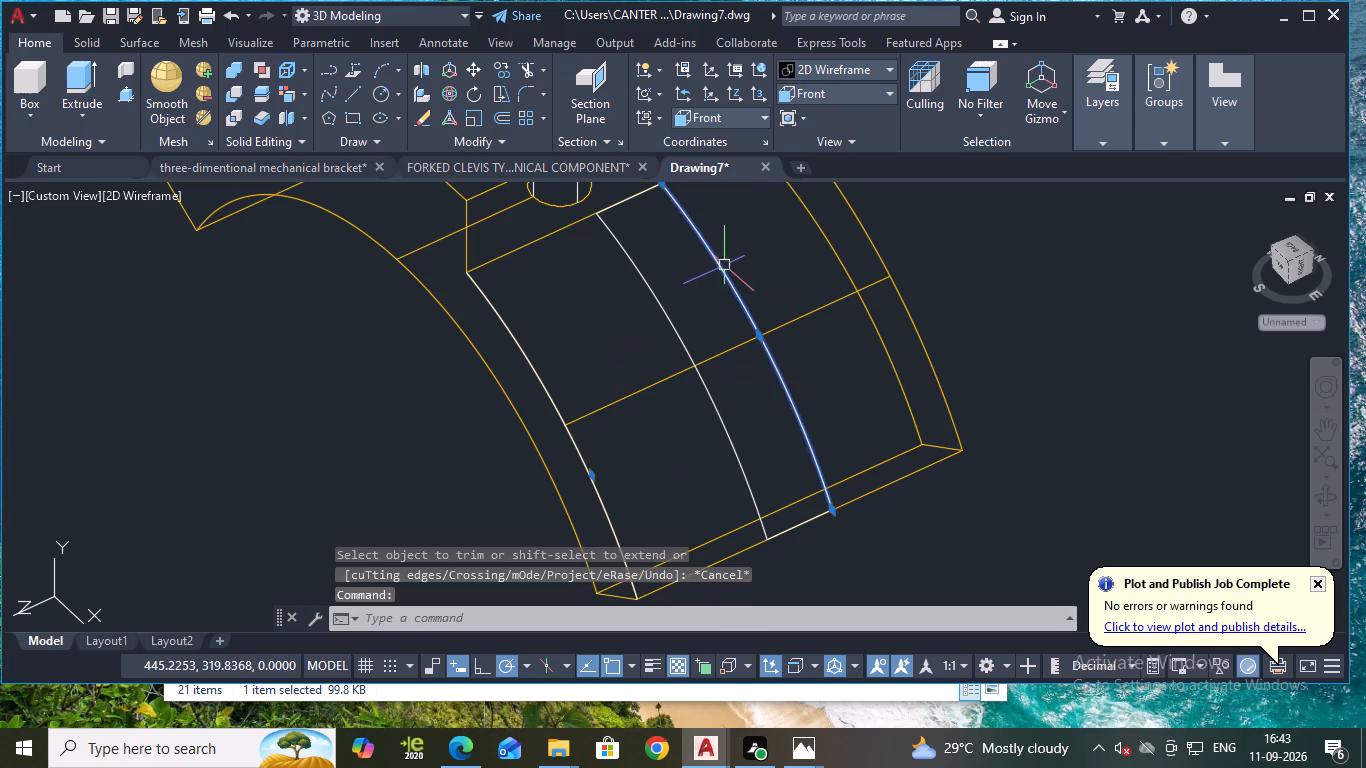
{"action": "left_click", "coordinate": [634, 195]}
{"action": "left_click", "coordinate": [625, 256]}
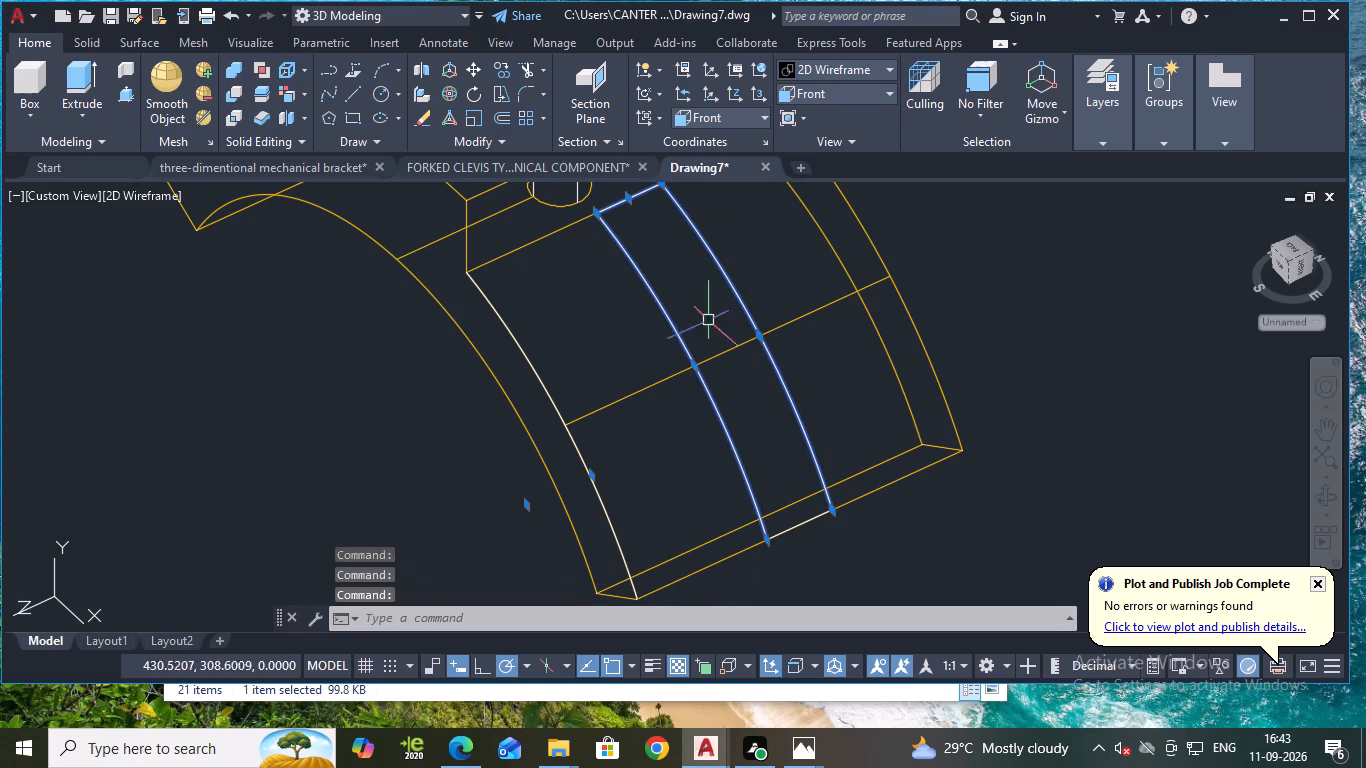
{"action": "left_click", "coordinate": [805, 517]}
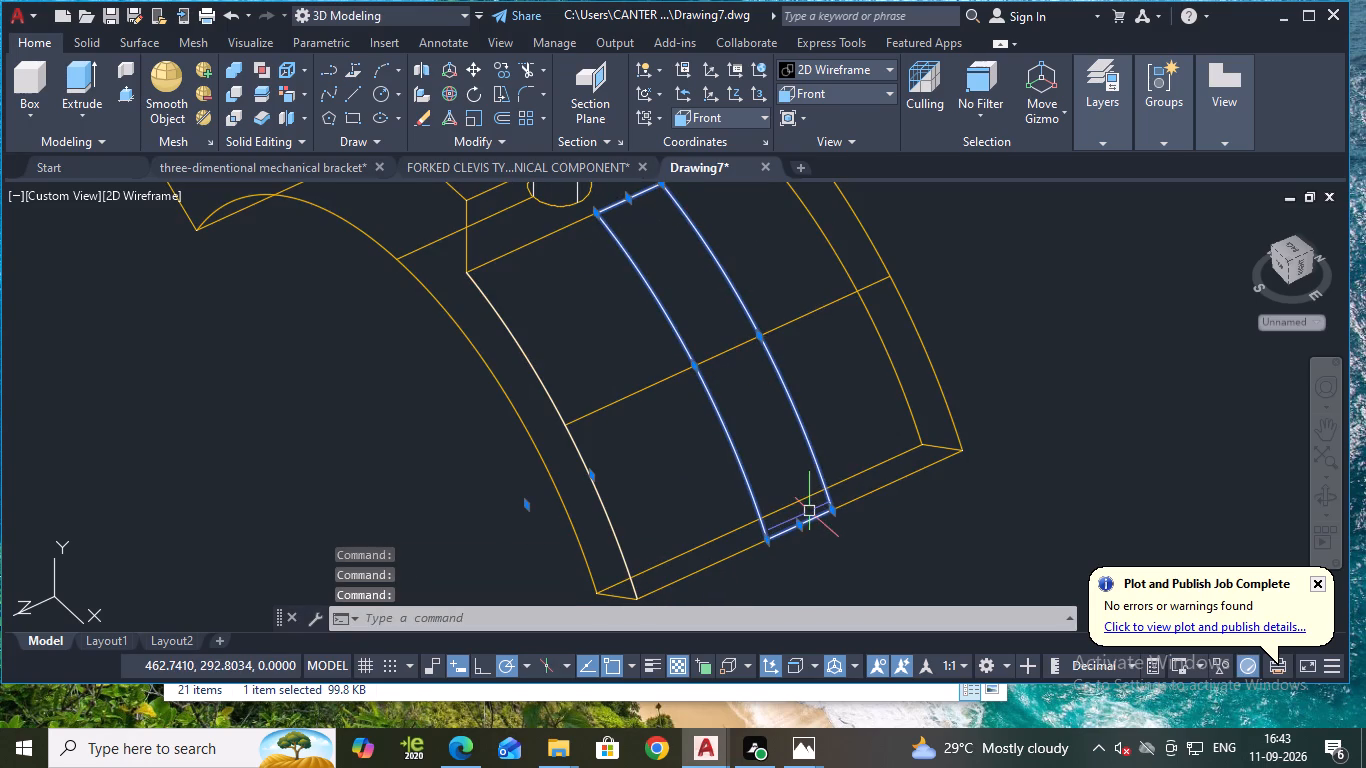
{"action": "key", "text": "j"}
{"action": "key", "text": "Return"}
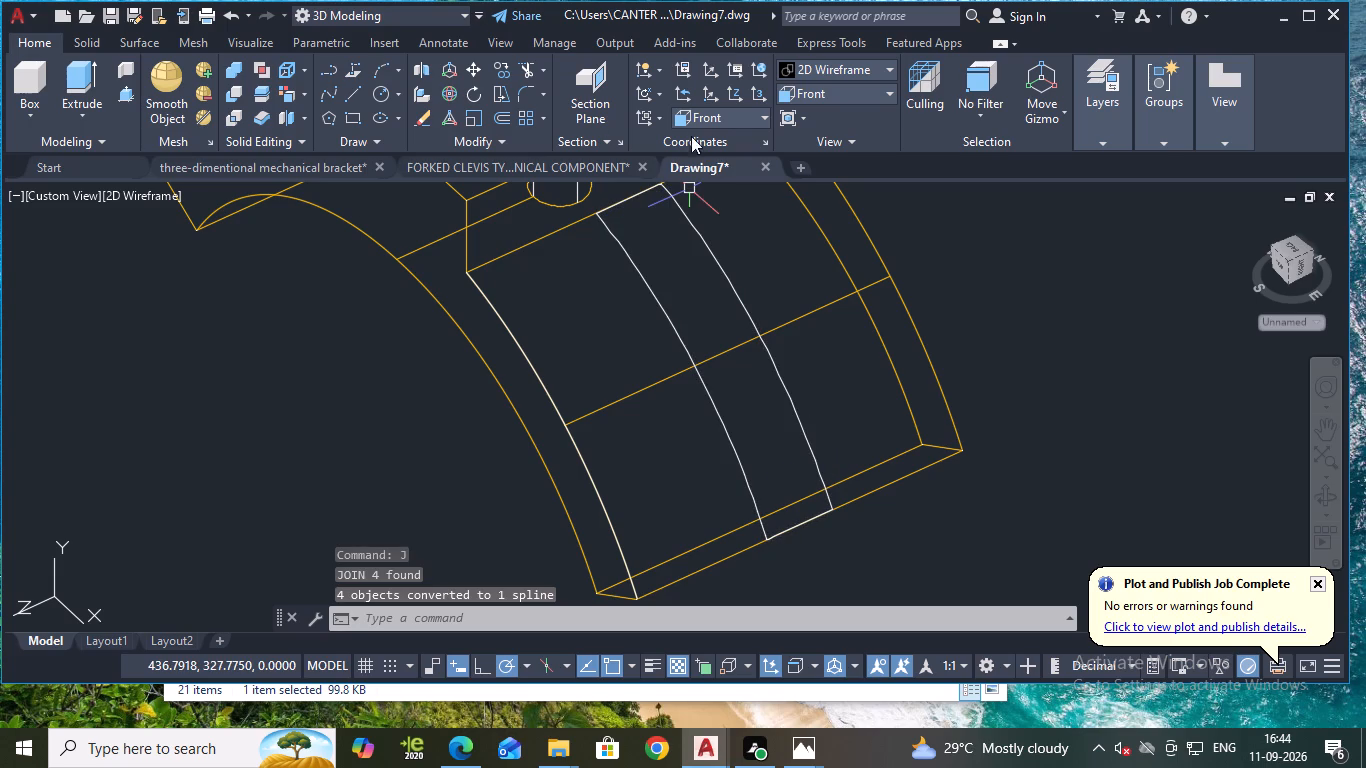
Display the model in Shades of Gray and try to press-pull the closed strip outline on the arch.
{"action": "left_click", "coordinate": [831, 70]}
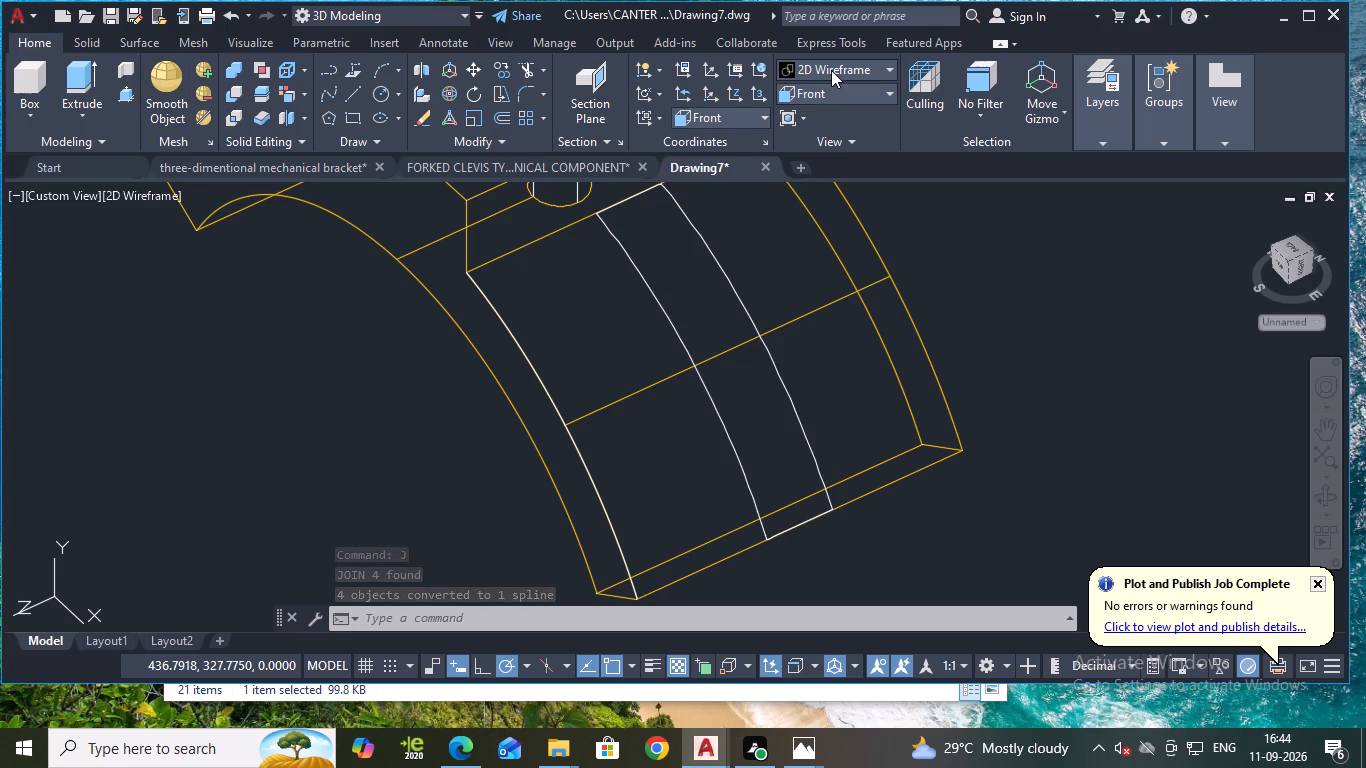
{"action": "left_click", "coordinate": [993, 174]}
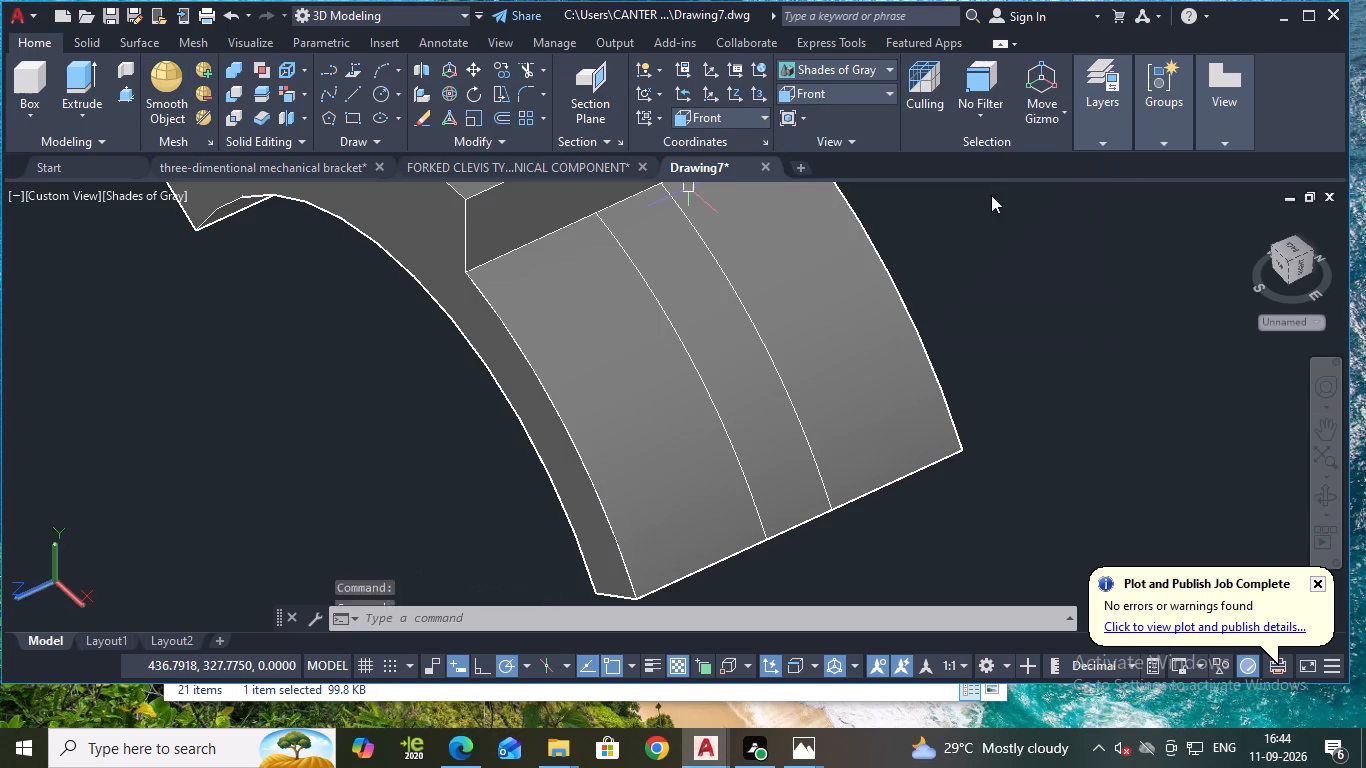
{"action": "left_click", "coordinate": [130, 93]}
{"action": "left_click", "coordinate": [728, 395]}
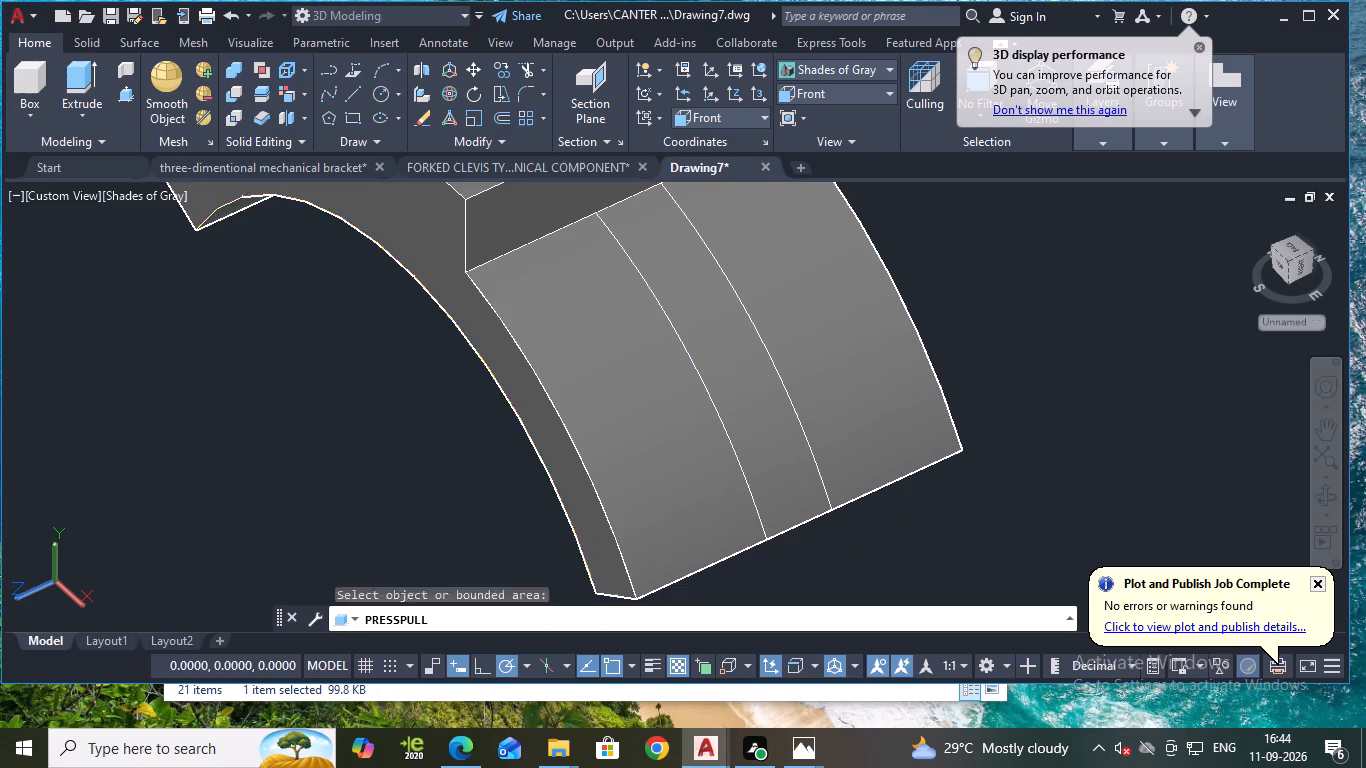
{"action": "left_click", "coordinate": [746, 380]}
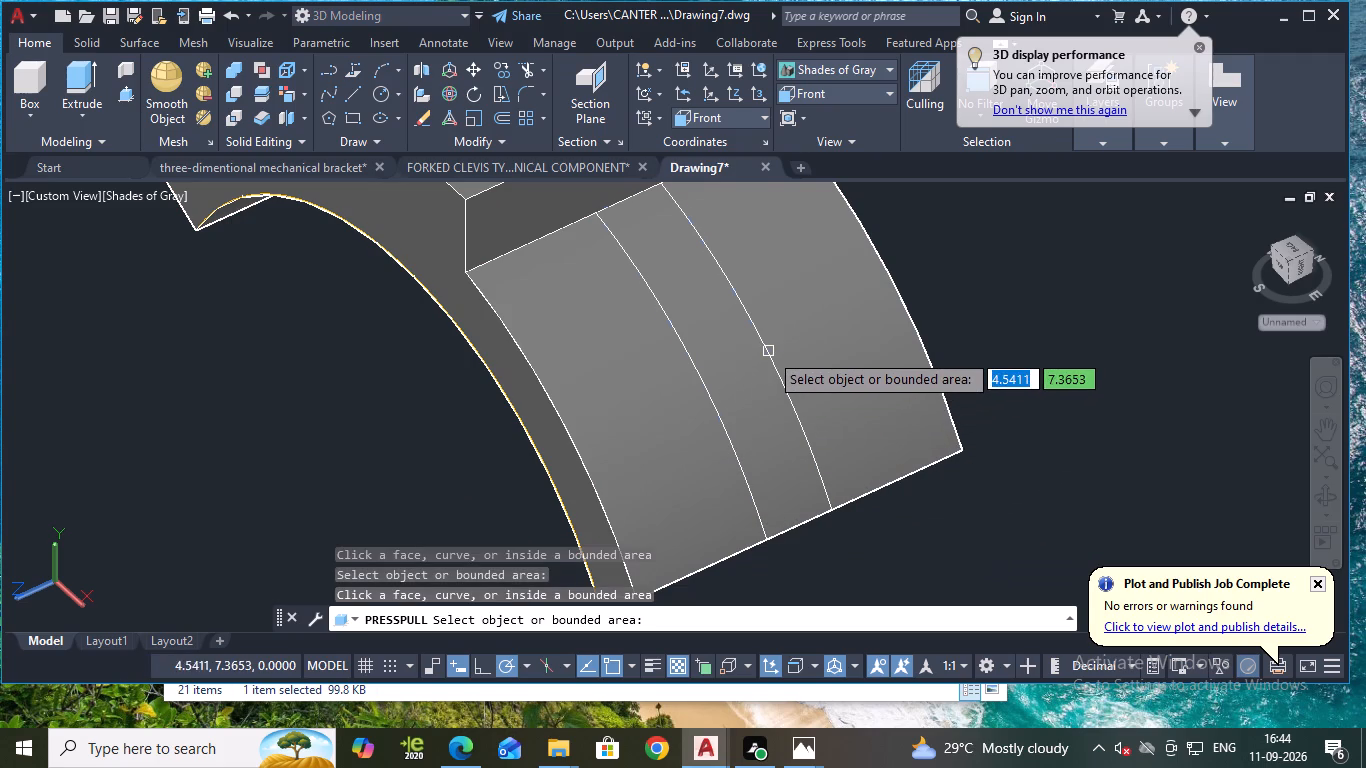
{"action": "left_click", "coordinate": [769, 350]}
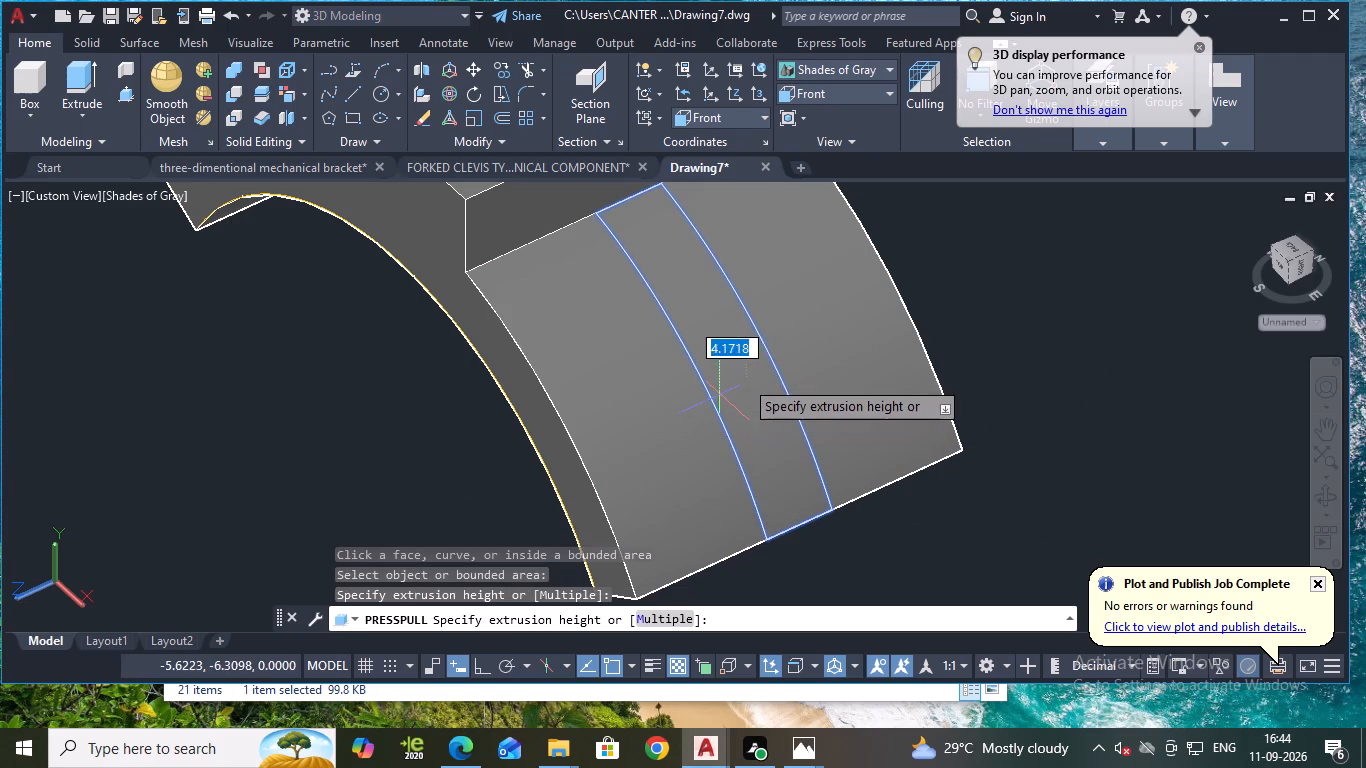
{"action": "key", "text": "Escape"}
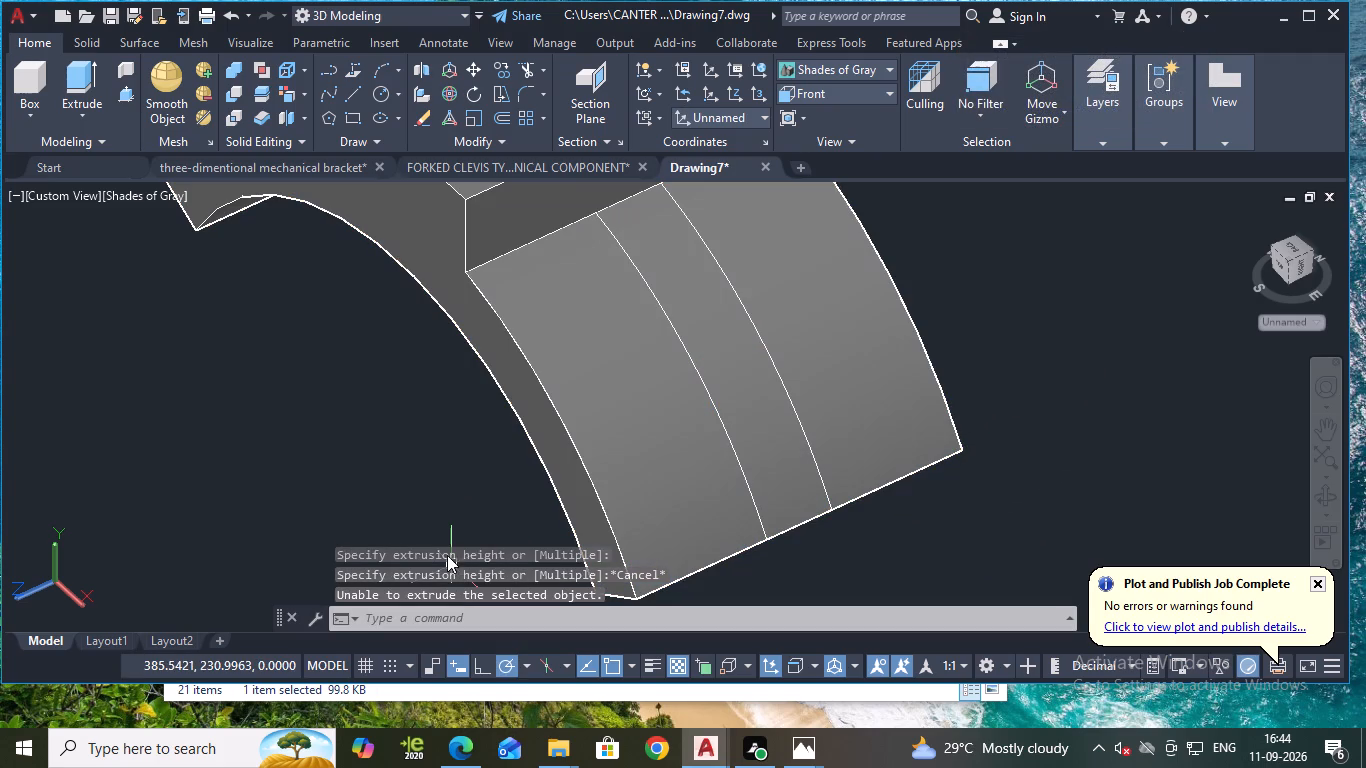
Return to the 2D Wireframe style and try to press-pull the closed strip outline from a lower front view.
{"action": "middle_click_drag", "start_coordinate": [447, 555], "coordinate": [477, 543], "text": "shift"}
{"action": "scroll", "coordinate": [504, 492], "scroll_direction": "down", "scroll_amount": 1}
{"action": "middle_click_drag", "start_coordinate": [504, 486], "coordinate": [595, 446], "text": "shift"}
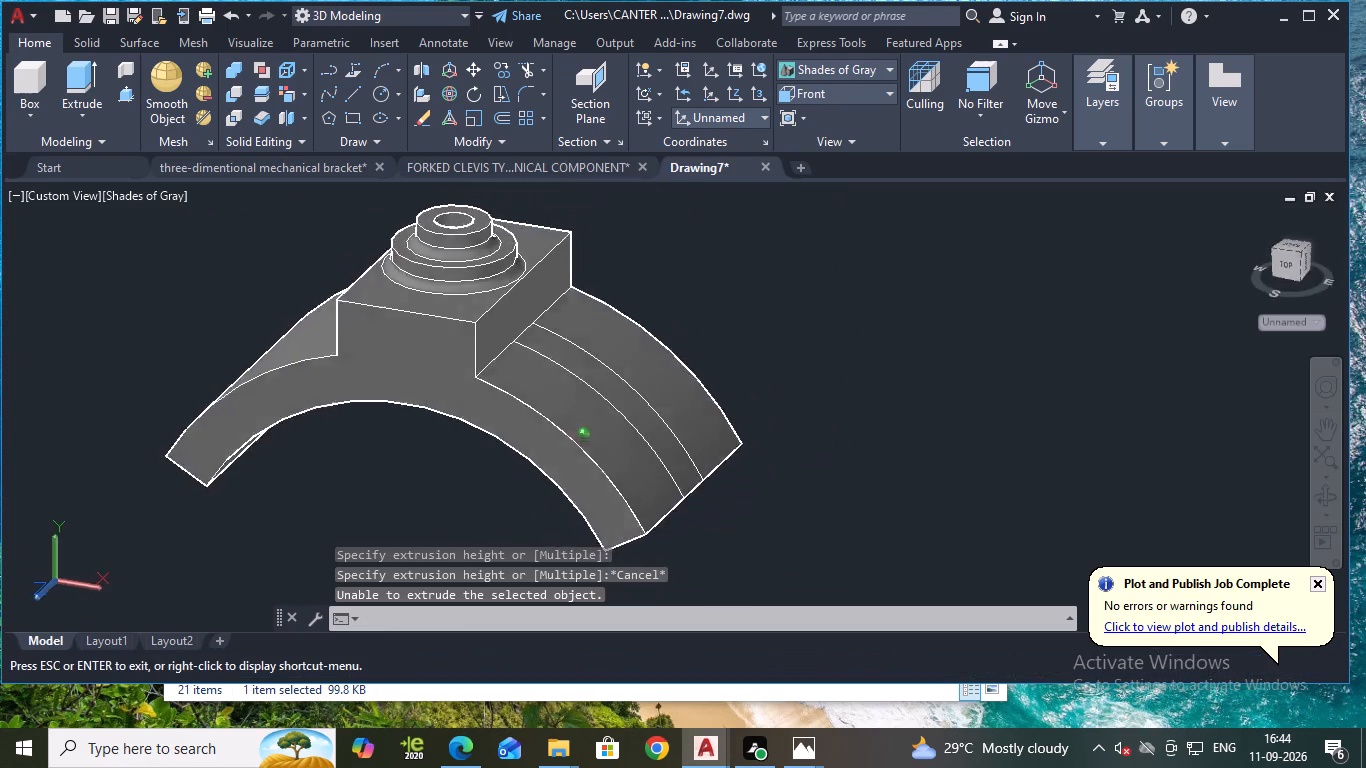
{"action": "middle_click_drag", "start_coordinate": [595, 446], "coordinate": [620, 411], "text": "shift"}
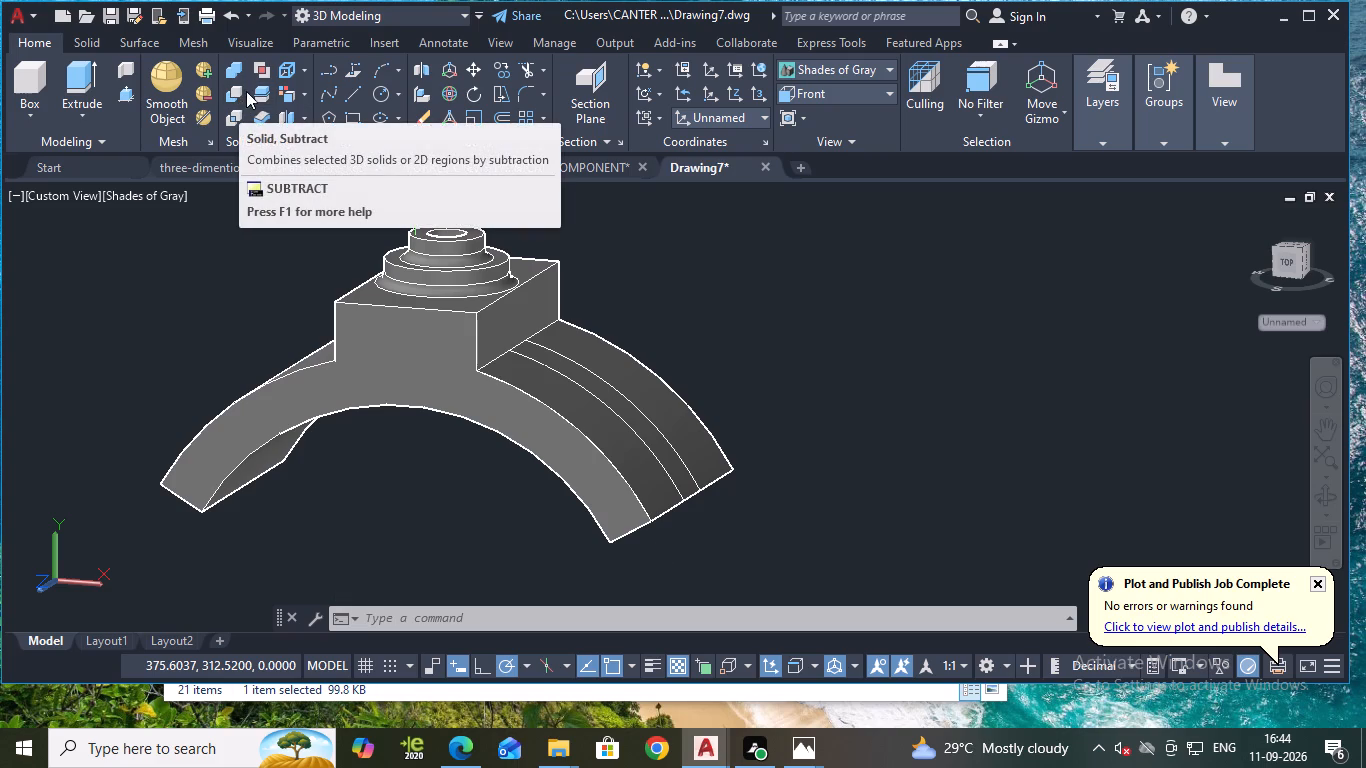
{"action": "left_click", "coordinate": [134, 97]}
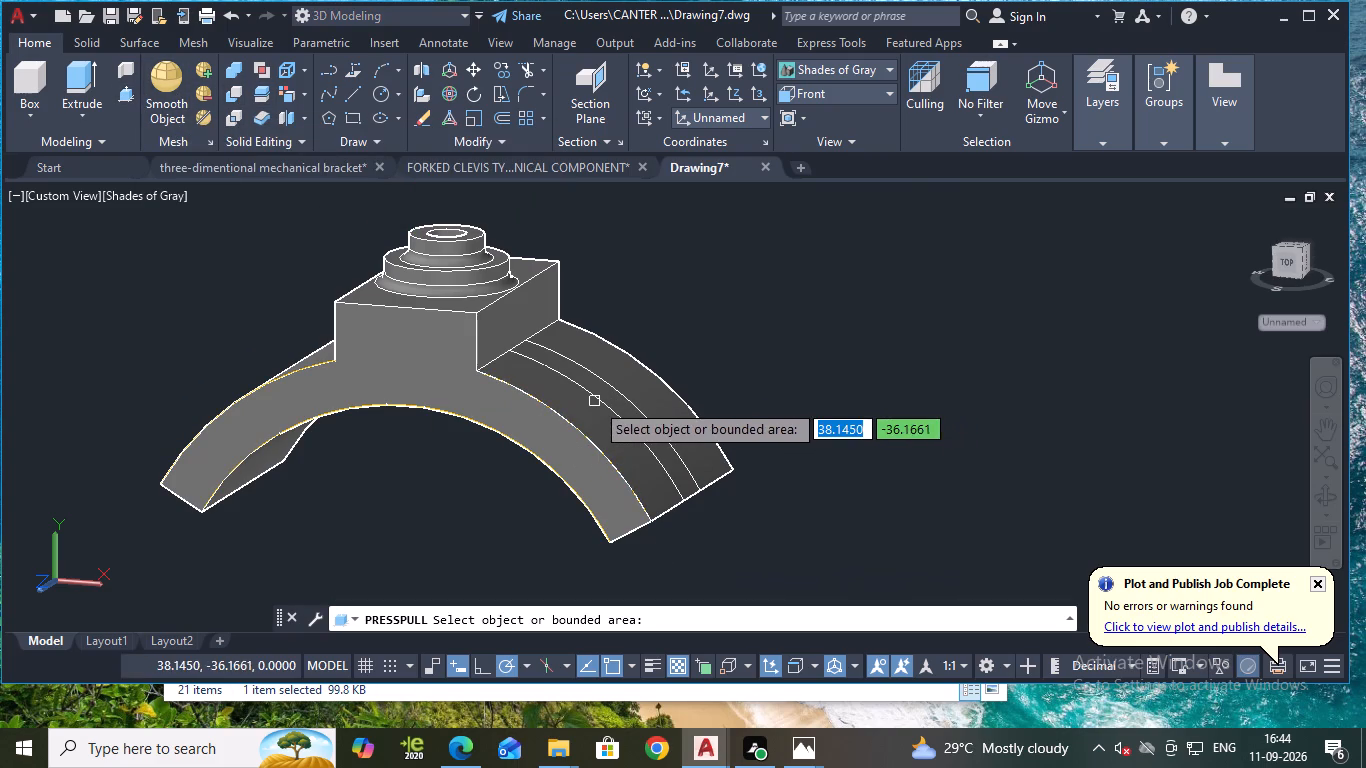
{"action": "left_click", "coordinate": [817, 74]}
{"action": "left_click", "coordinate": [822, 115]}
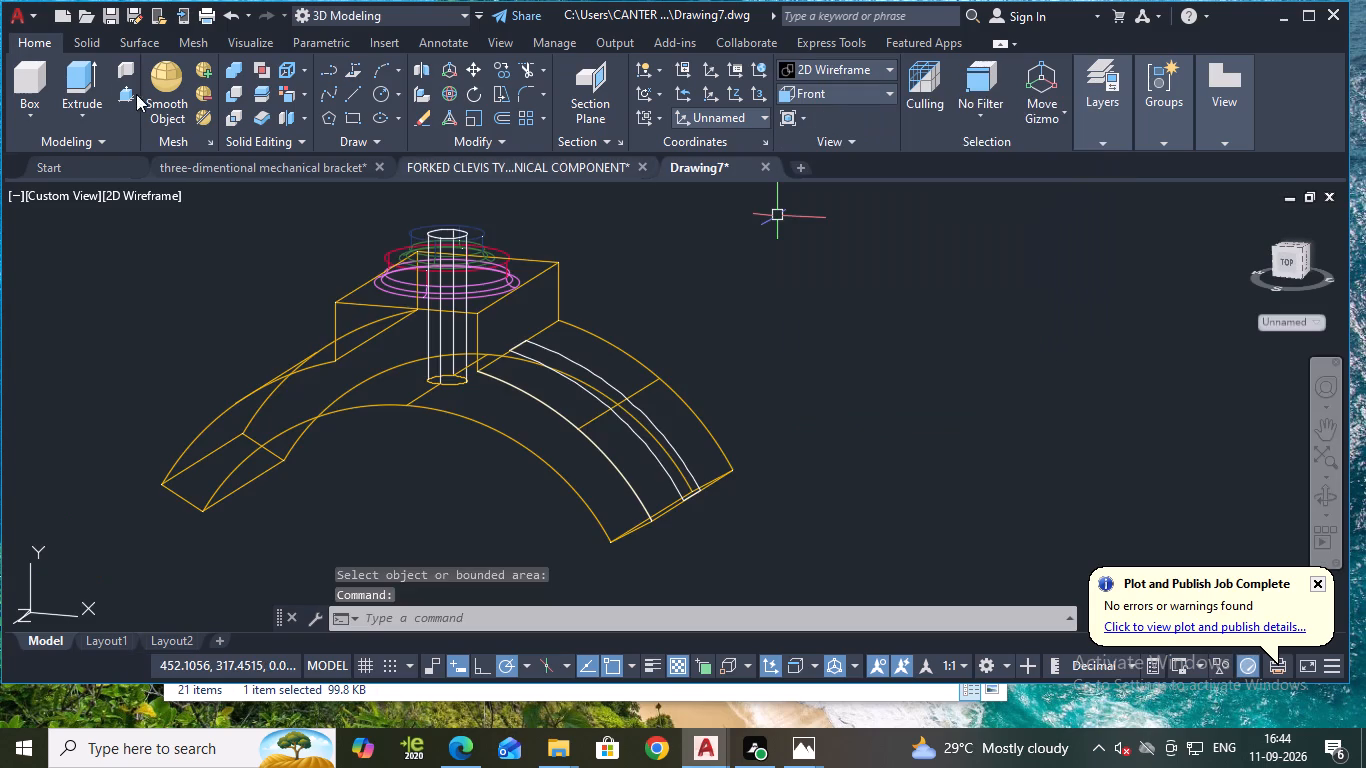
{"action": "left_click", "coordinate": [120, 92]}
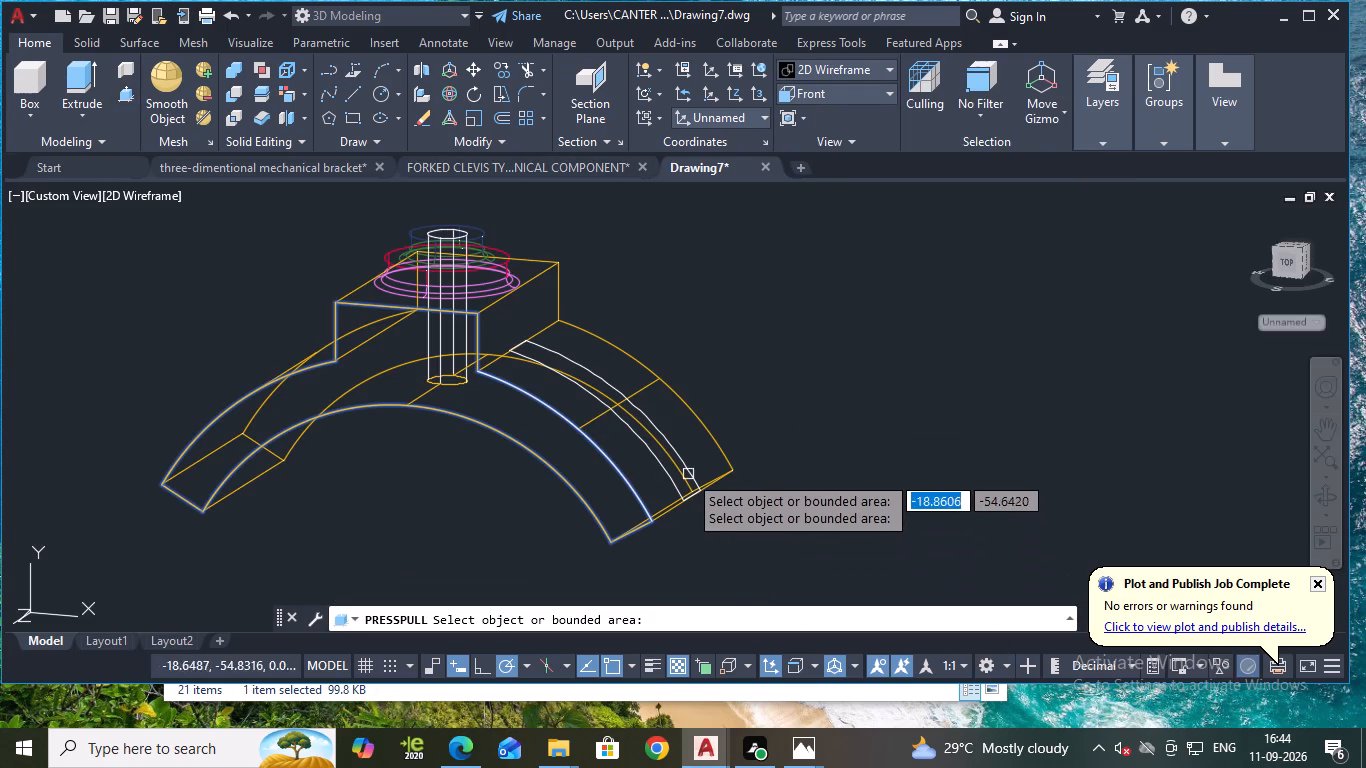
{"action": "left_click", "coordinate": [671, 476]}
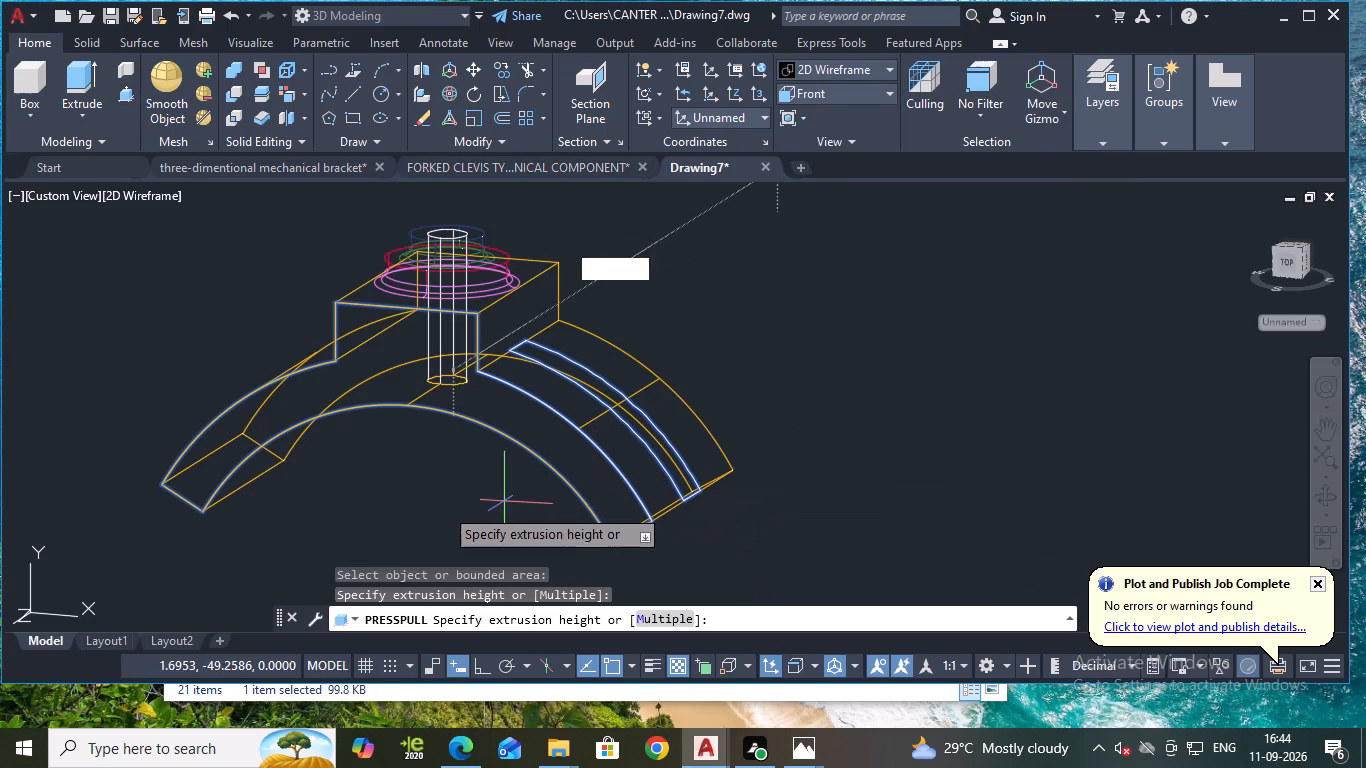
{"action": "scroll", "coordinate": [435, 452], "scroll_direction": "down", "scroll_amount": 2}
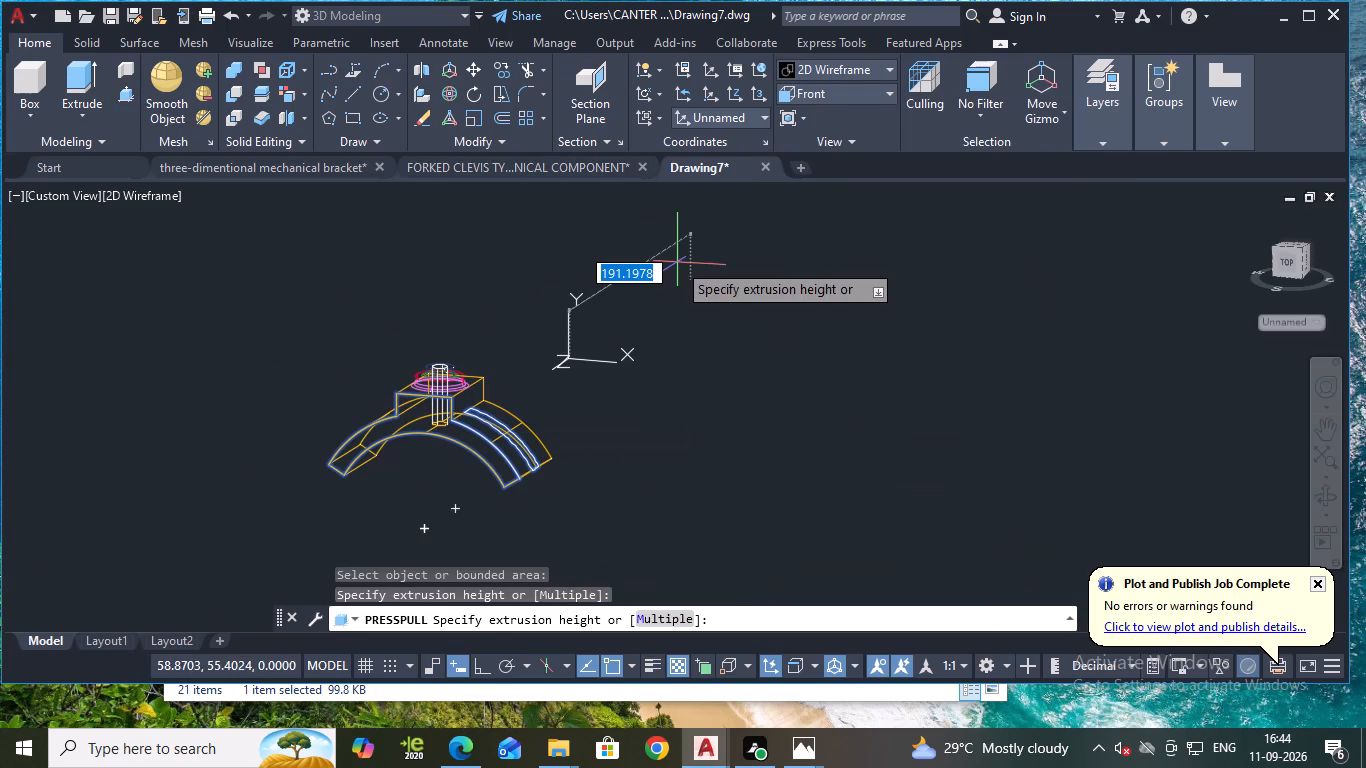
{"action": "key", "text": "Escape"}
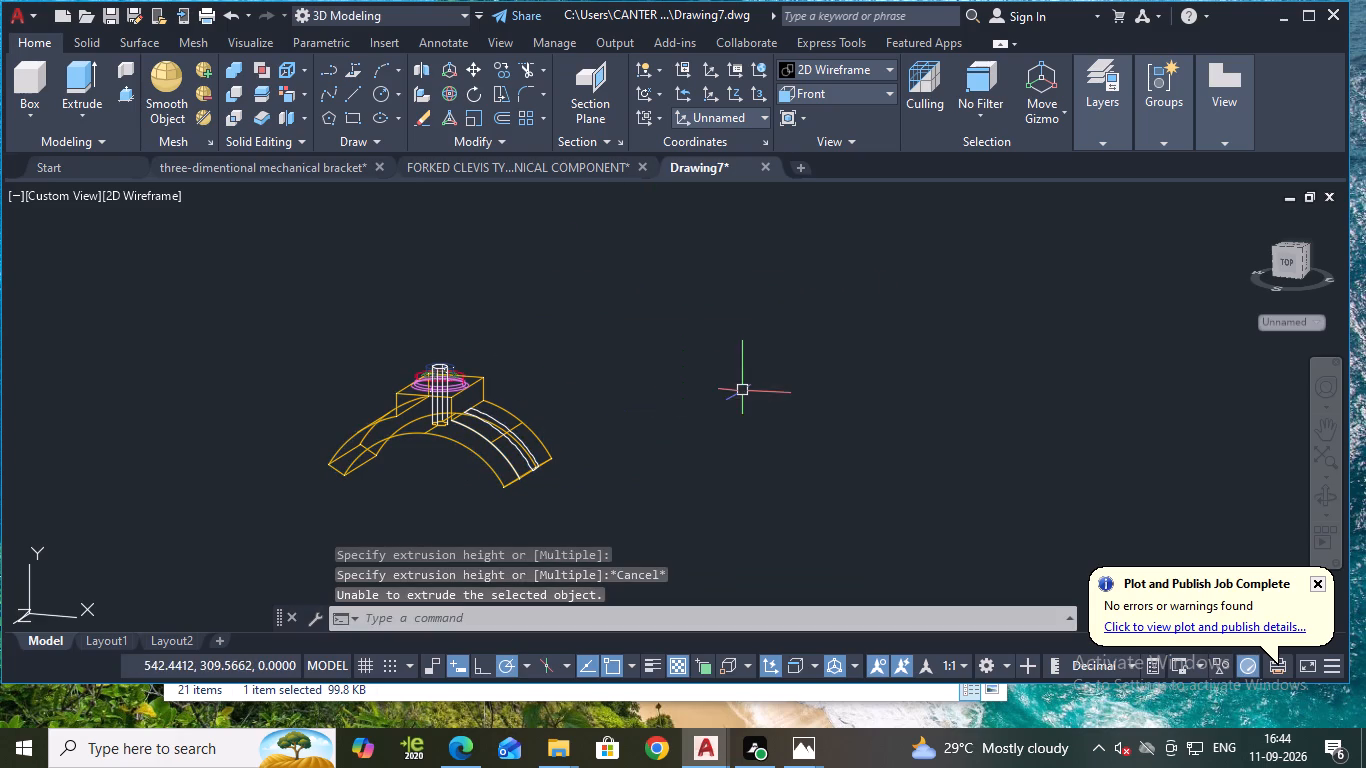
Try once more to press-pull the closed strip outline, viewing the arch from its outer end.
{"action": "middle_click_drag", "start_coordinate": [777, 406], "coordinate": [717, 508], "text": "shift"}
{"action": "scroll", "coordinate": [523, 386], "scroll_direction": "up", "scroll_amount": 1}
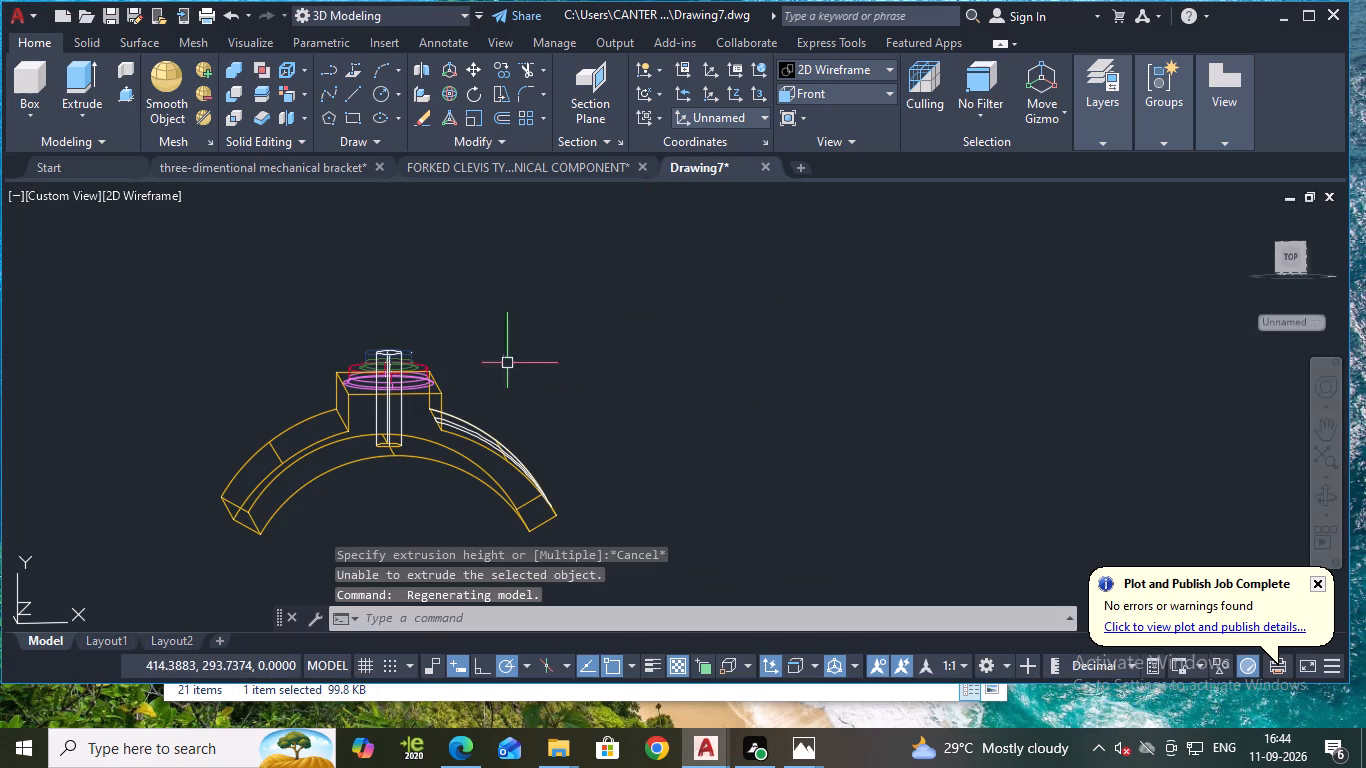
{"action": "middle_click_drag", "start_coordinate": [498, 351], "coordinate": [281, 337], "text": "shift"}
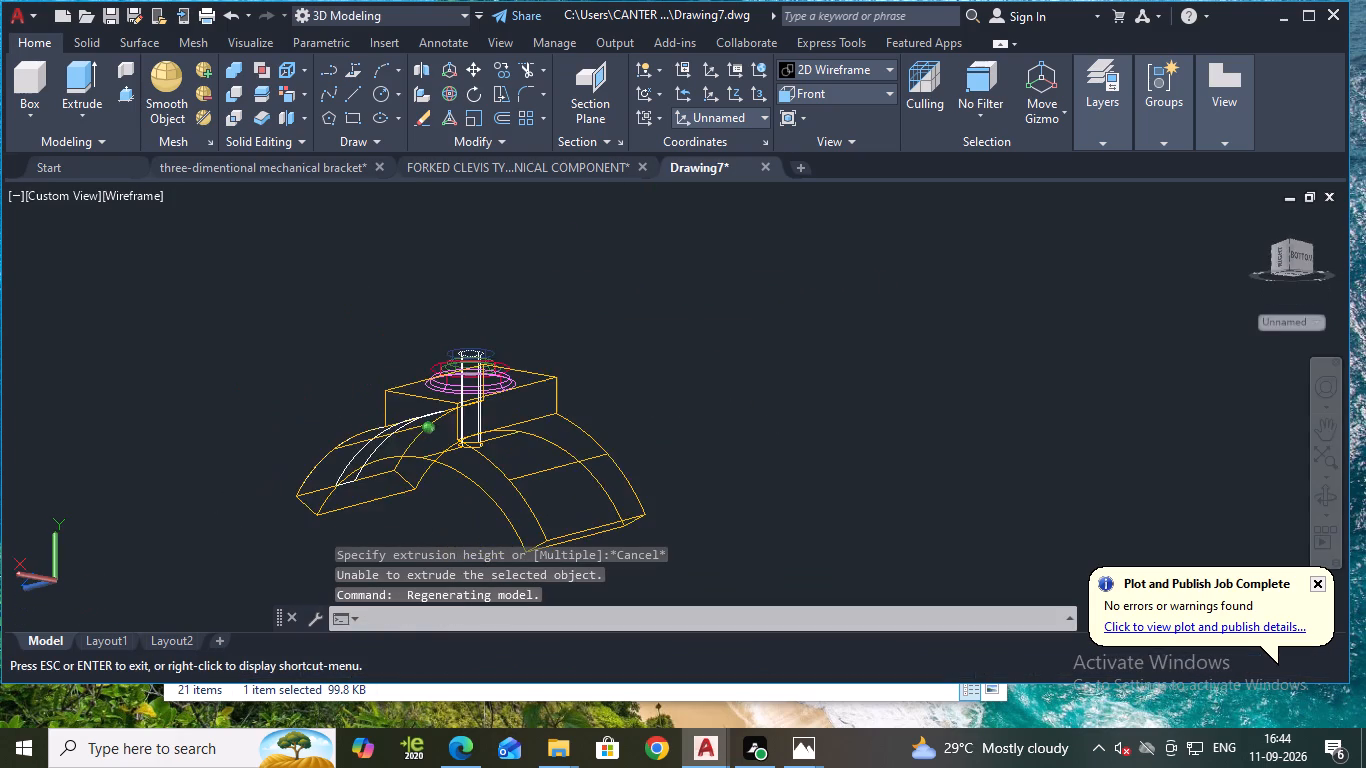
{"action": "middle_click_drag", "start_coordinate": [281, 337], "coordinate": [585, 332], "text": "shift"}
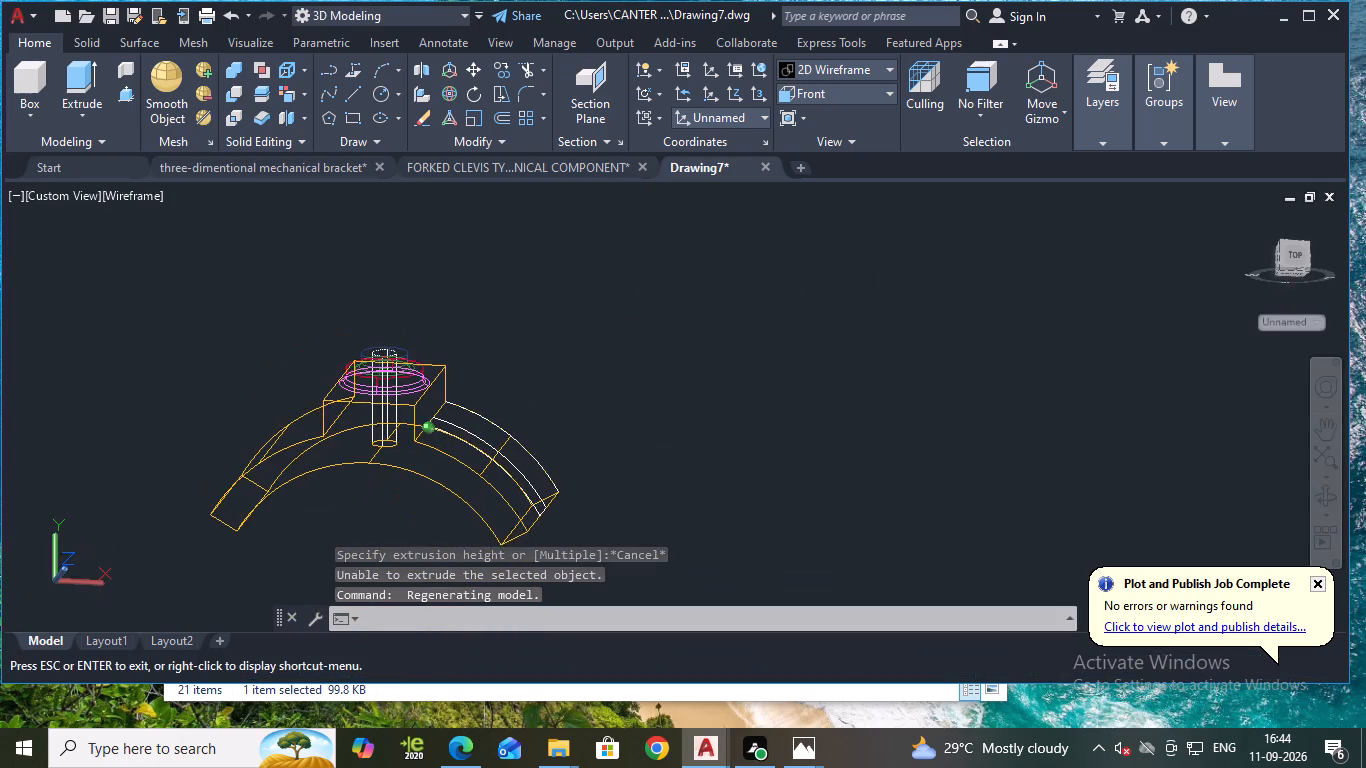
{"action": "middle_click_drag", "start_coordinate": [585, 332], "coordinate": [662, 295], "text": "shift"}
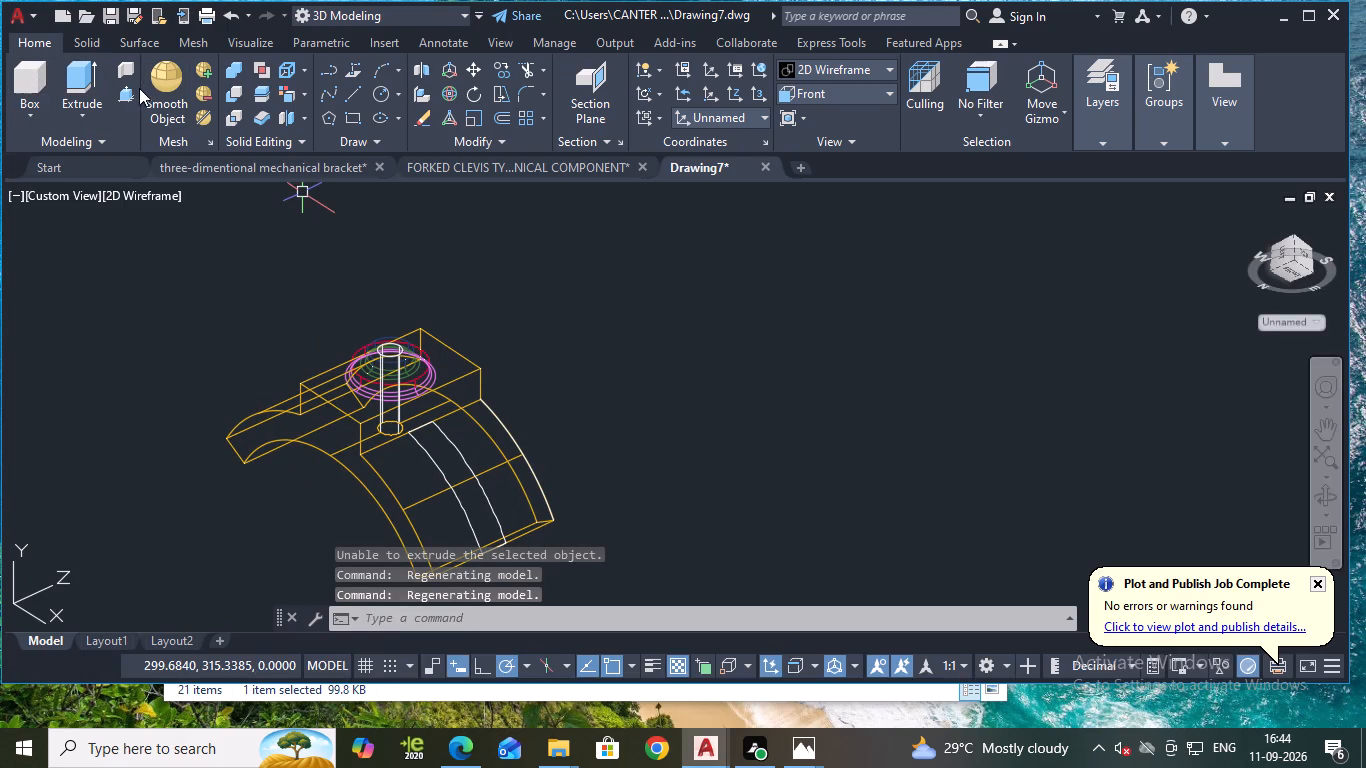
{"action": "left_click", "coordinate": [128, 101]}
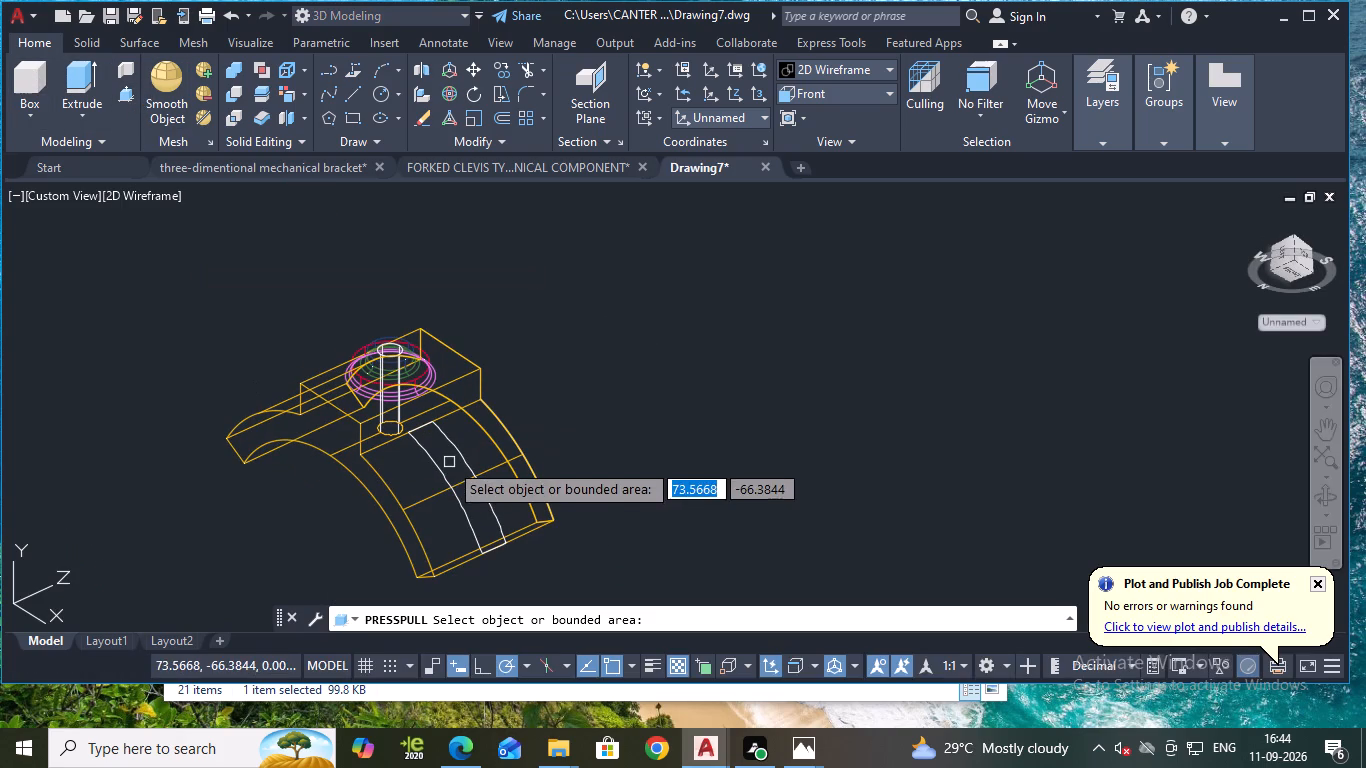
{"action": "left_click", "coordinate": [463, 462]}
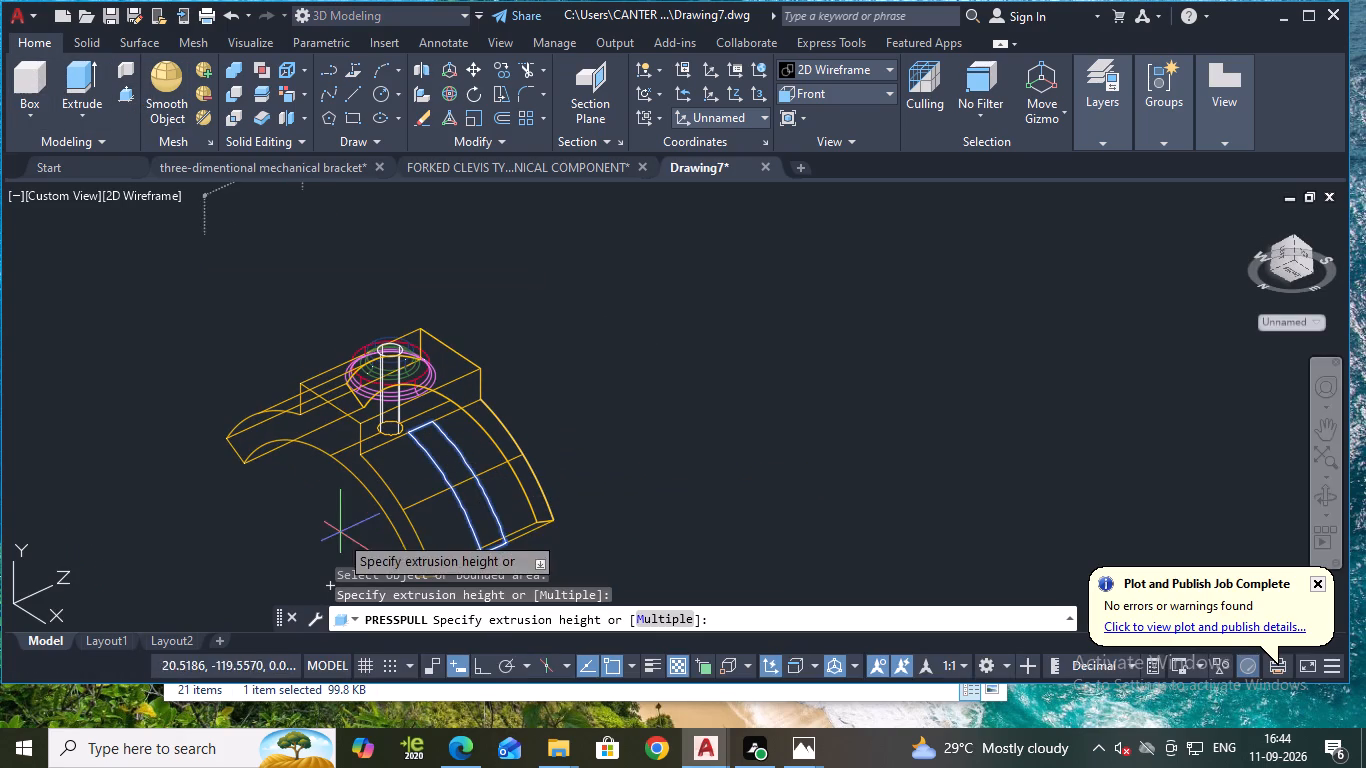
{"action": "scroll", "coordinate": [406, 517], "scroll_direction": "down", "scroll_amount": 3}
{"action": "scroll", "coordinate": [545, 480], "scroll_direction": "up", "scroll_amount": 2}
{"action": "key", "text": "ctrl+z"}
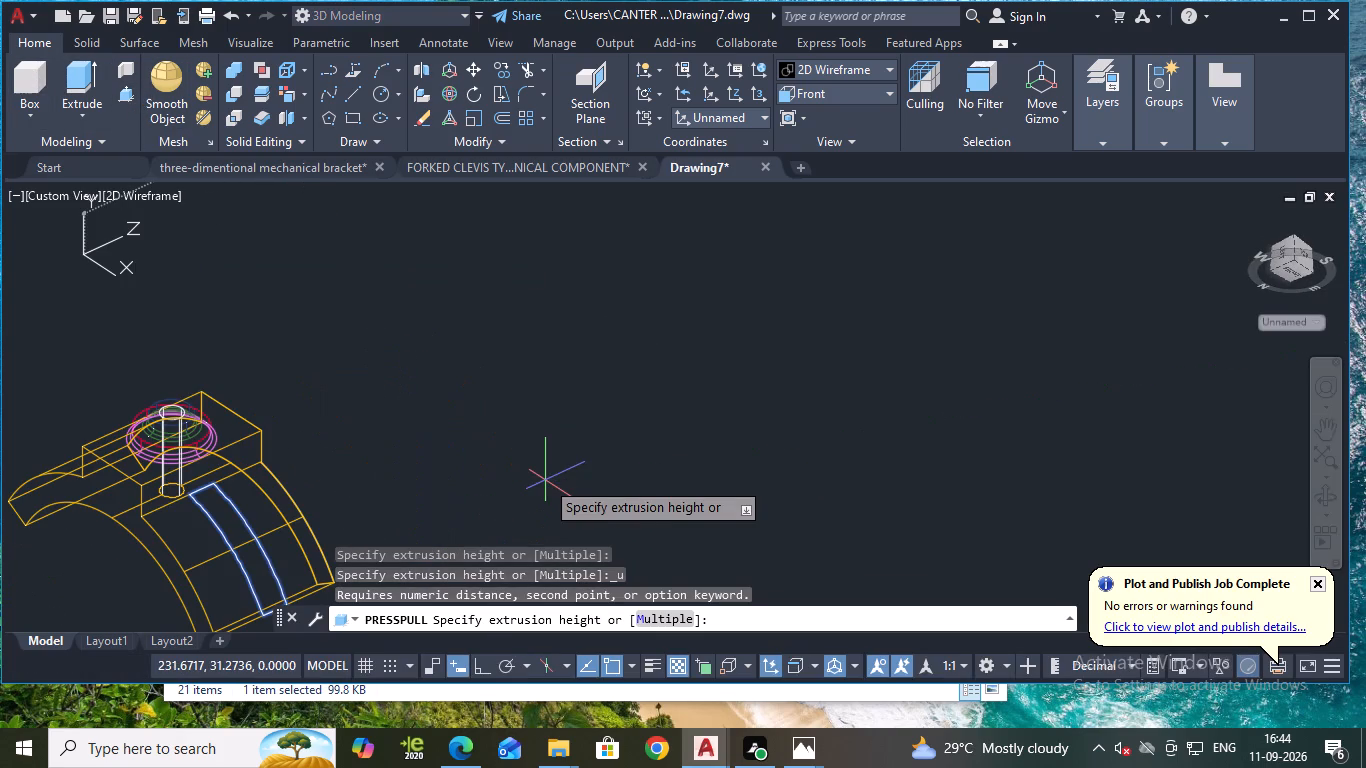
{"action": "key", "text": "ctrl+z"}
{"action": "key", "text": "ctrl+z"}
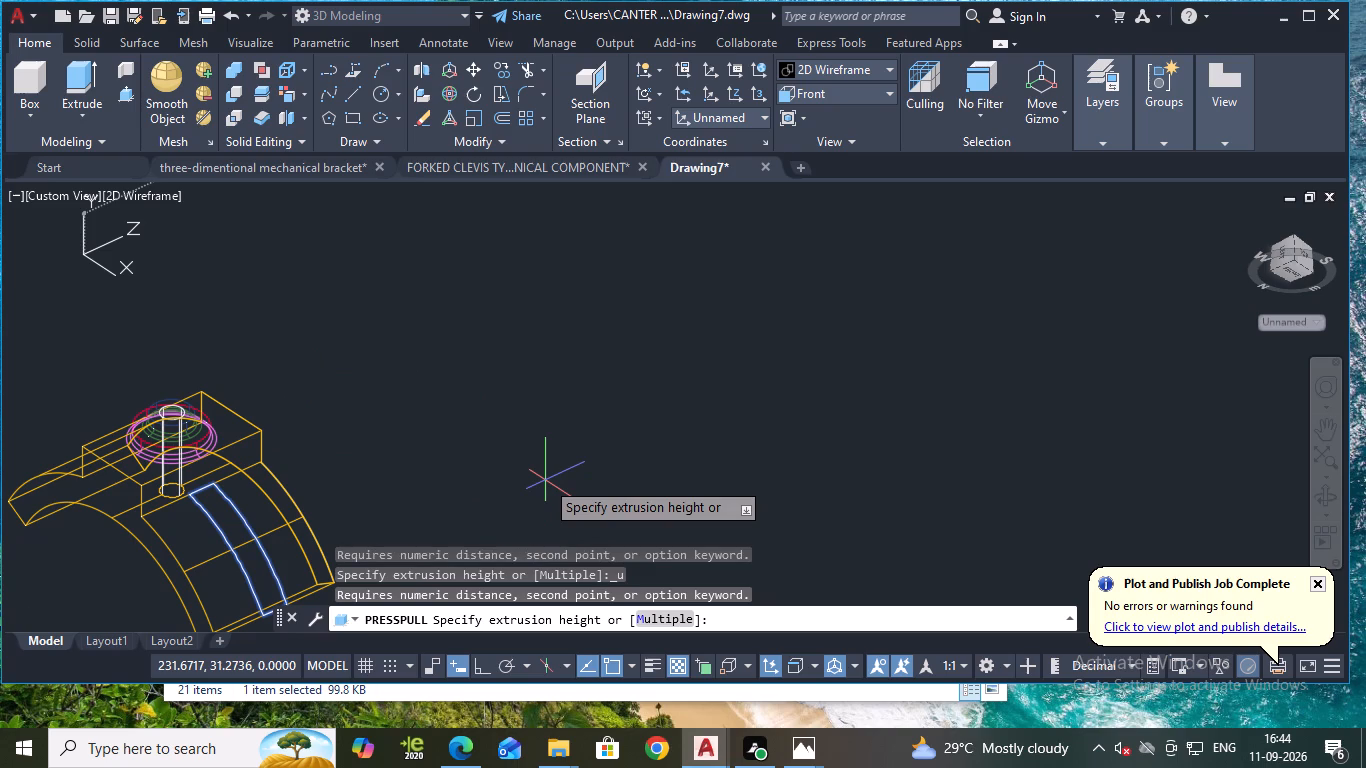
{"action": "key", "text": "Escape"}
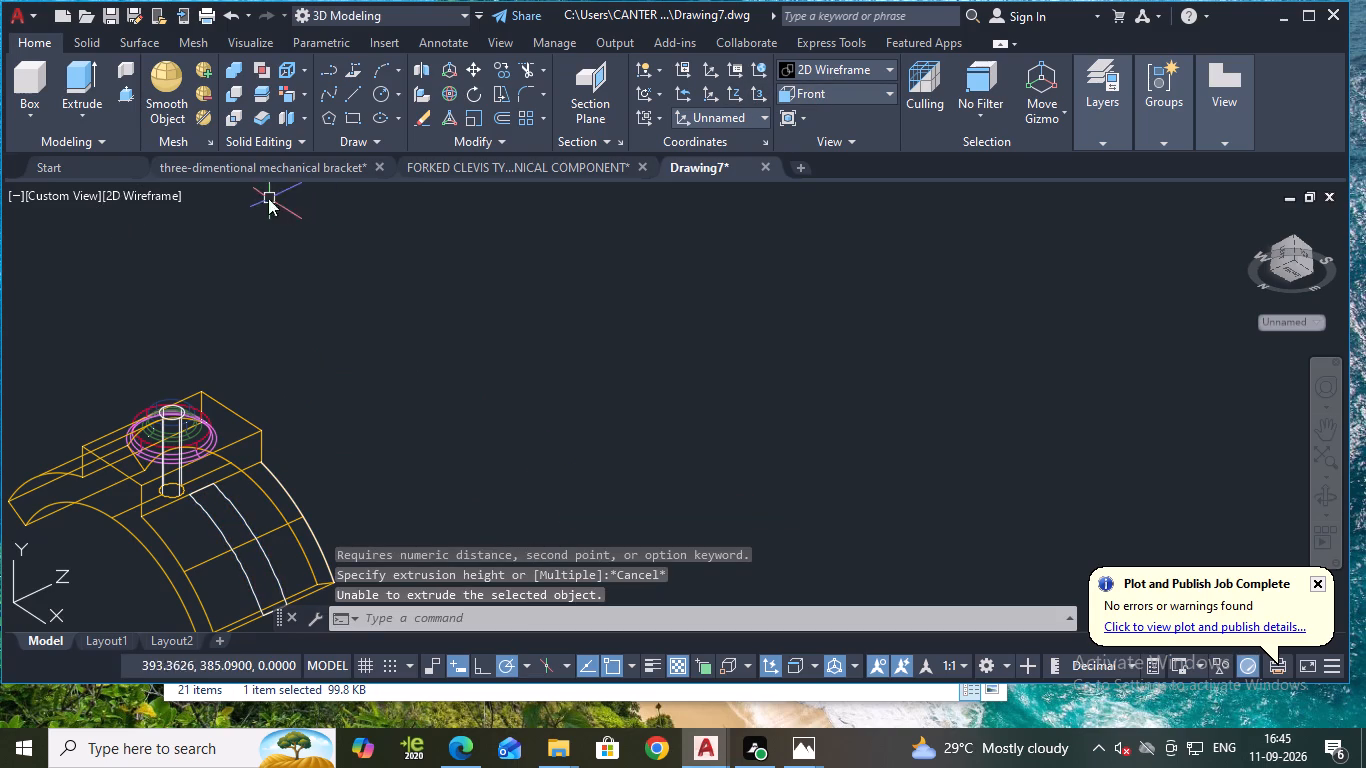
Display the bracket in the Shaded with edges style and examine the strip outline on the arch from several sides.
{"action": "left_click", "coordinate": [156, 202]}
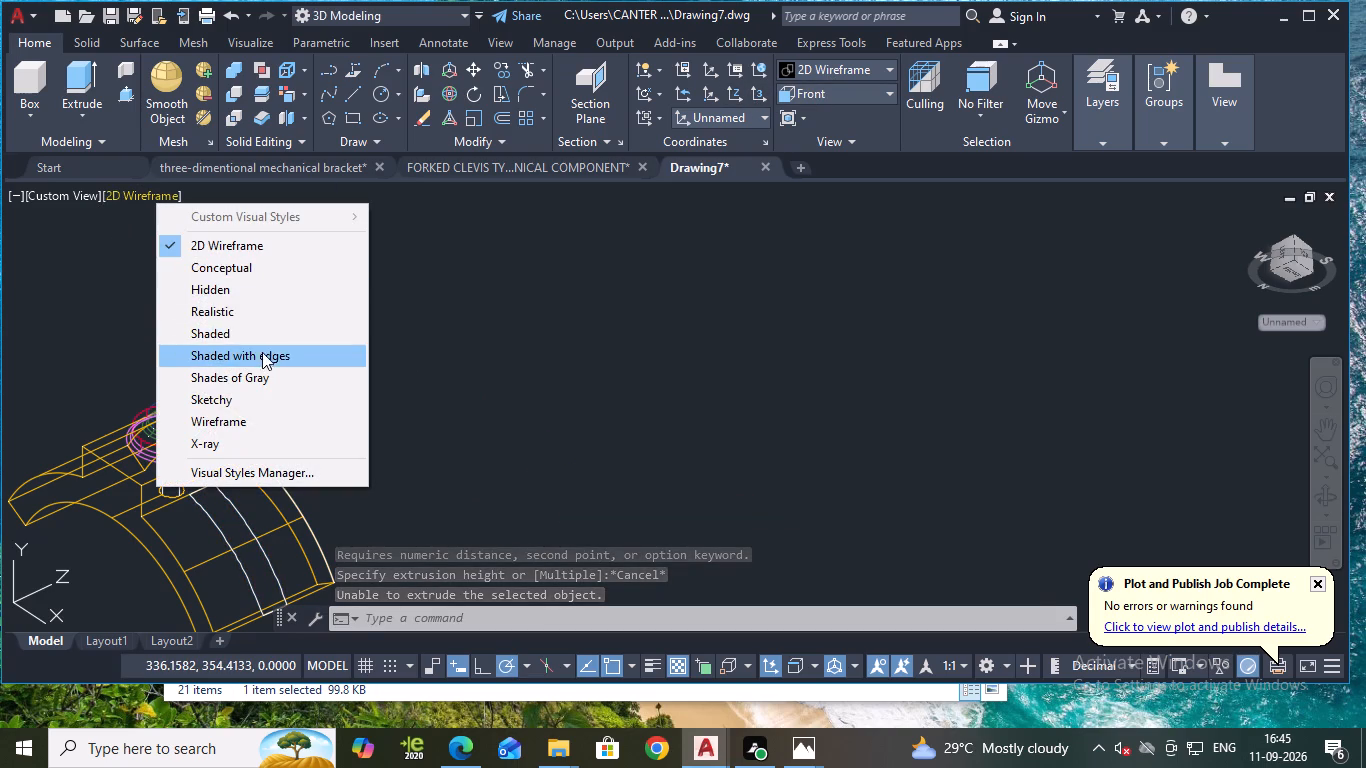
{"action": "left_click", "coordinate": [263, 353]}
{"action": "middle_click_drag", "start_coordinate": [541, 406], "coordinate": [526, 424], "text": "shift"}
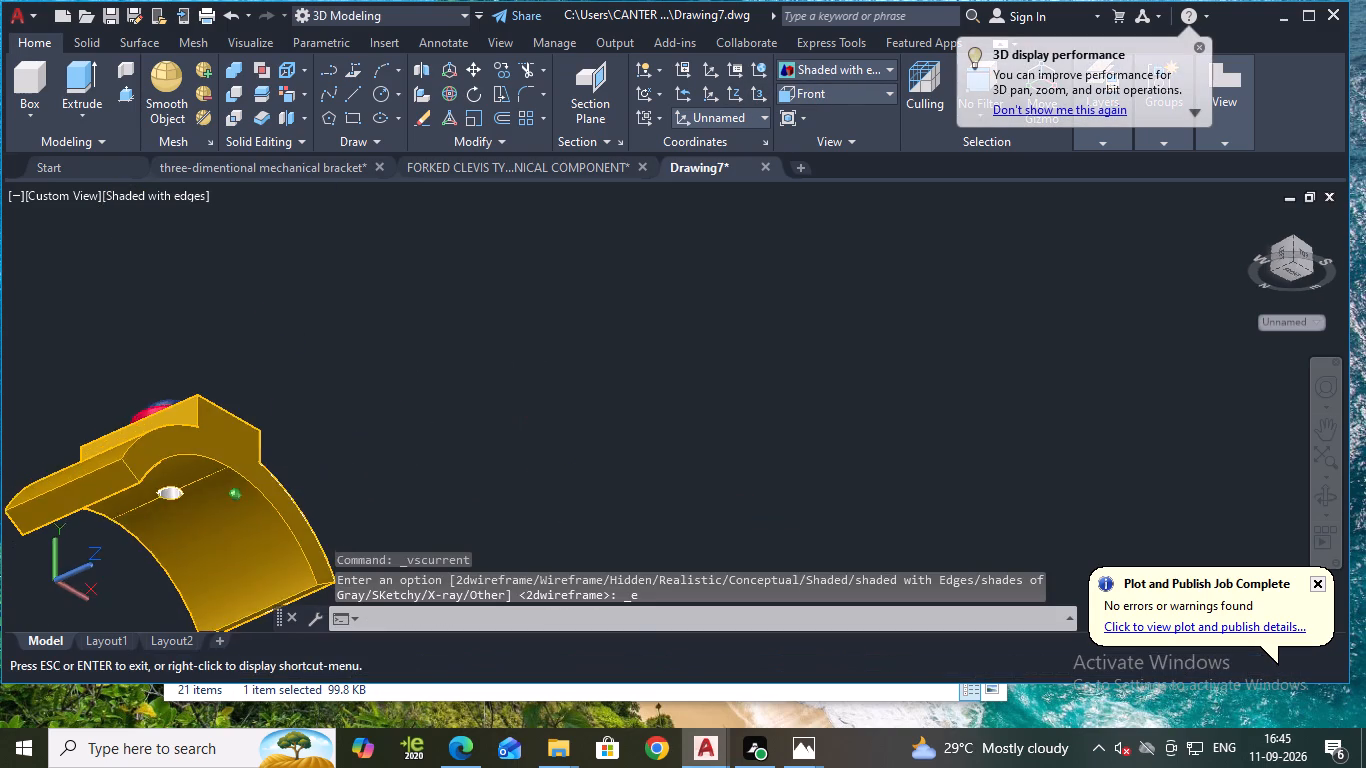
{"action": "middle_click_drag", "start_coordinate": [526, 424], "coordinate": [369, 527], "text": "shift"}
{"action": "middle_click_drag", "start_coordinate": [339, 410], "coordinate": [706, 362]}
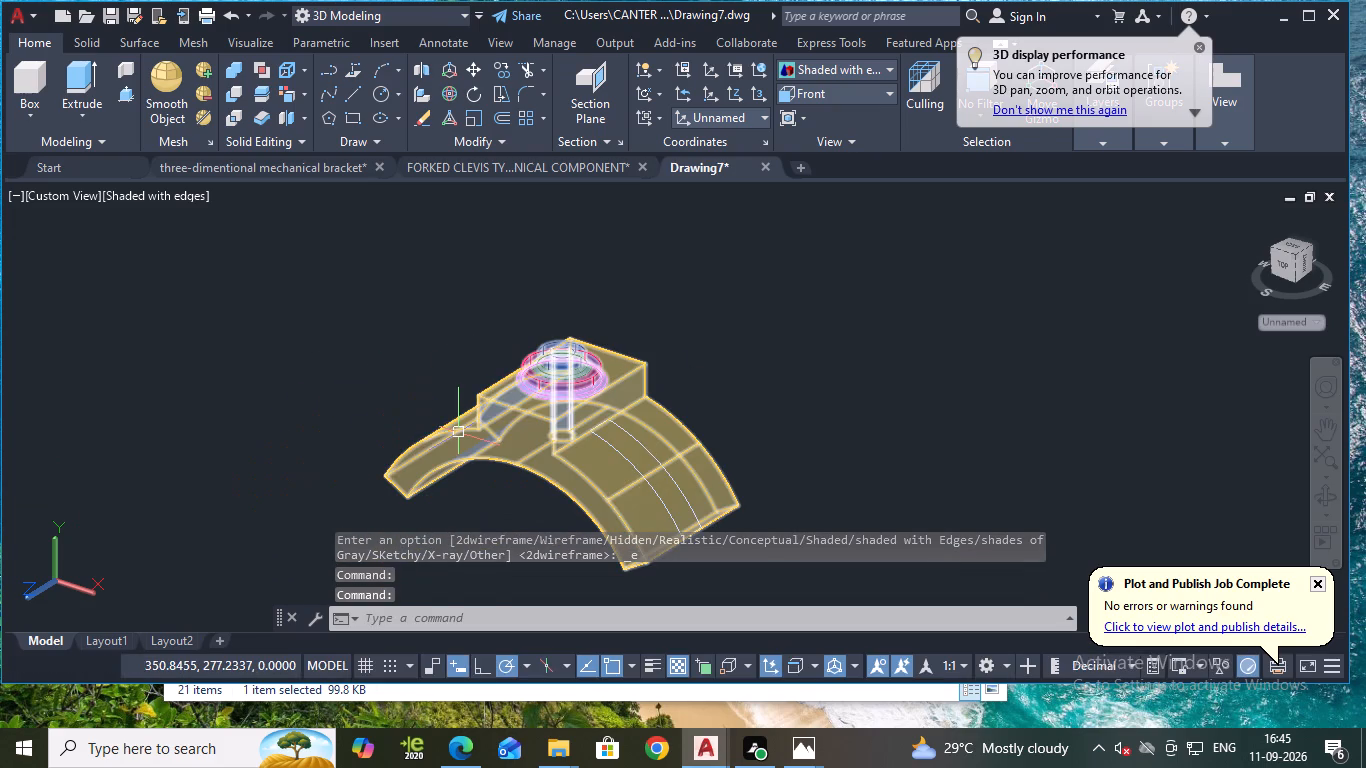
{"action": "middle_click_drag", "start_coordinate": [863, 398], "coordinate": [922, 383]}
{"action": "scroll", "coordinate": [829, 387], "scroll_direction": "up", "scroll_amount": 1}
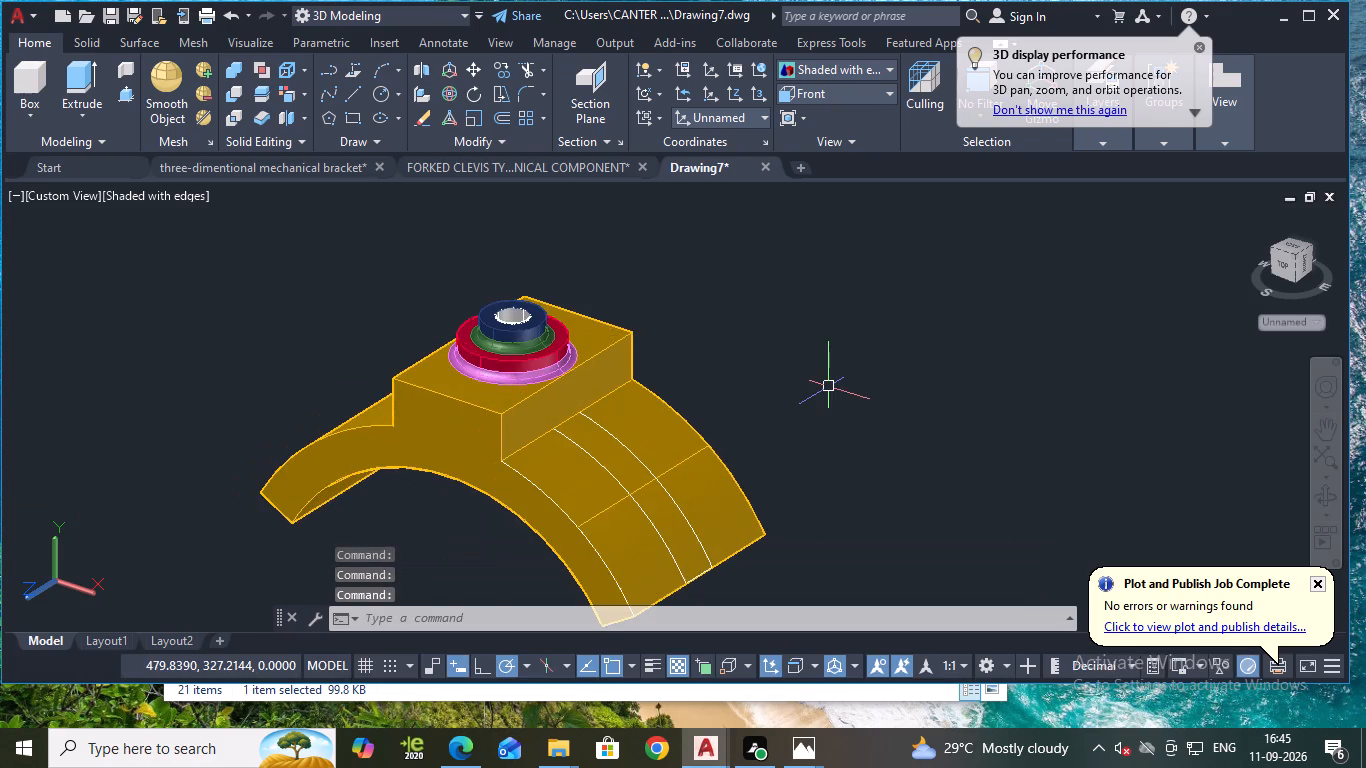
{"action": "middle_click_drag", "start_coordinate": [829, 393], "coordinate": [545, 369], "text": "shift"}
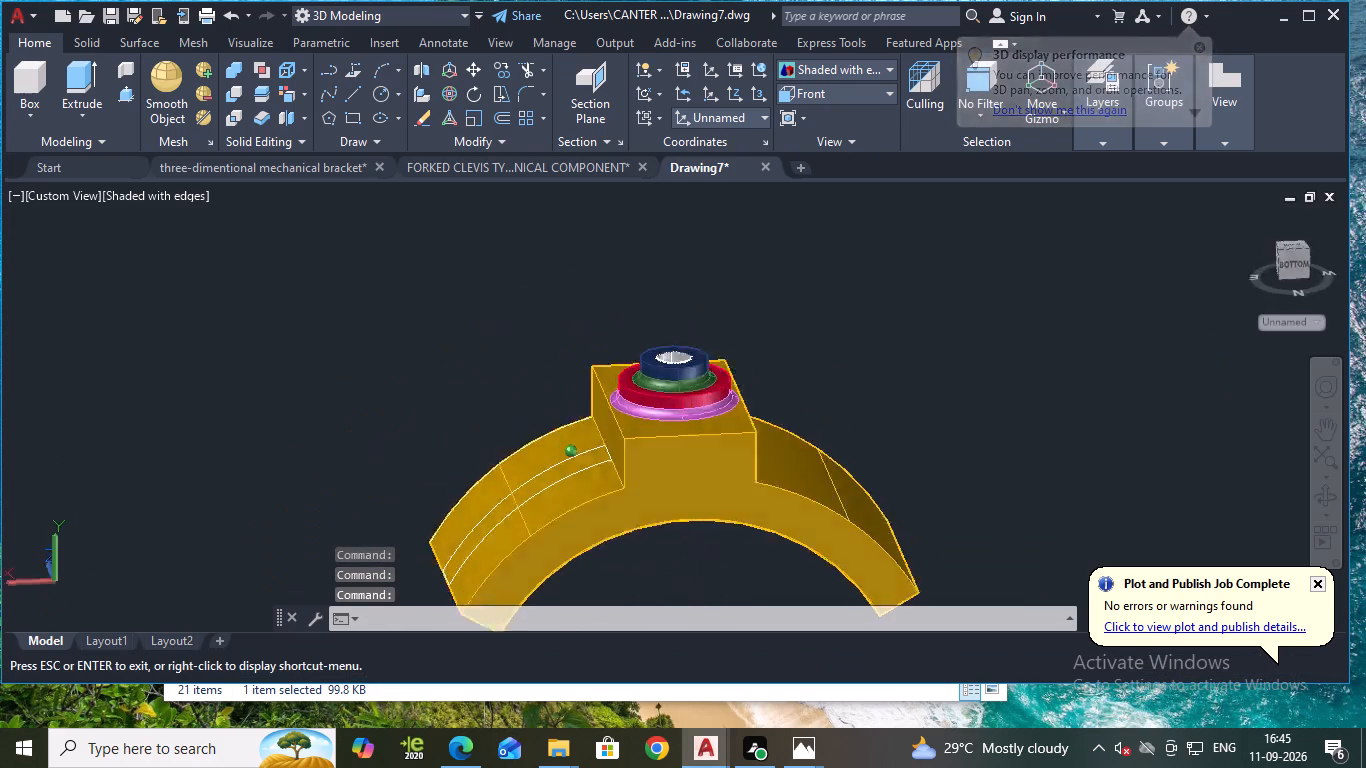
{"action": "middle_click_drag", "start_coordinate": [545, 369], "coordinate": [839, 437], "text": "shift"}
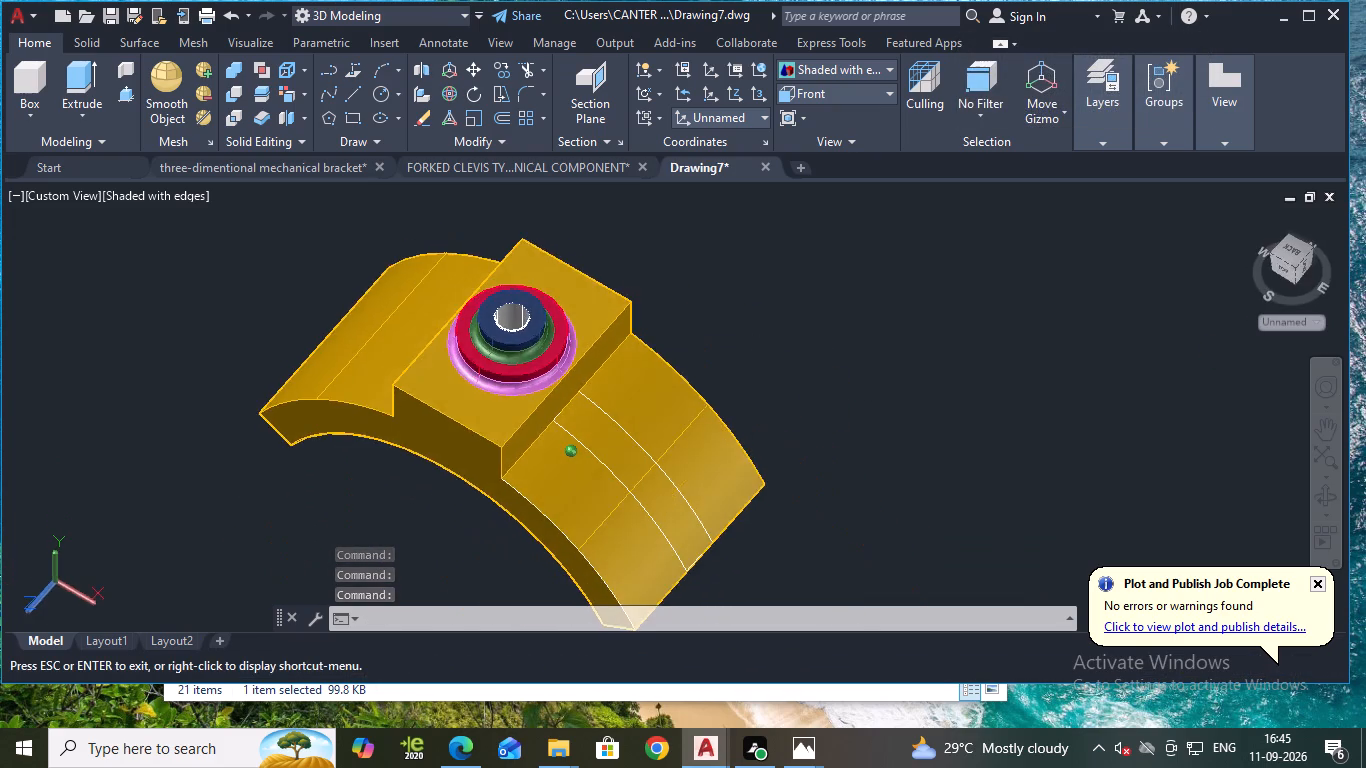
{"action": "middle_click_drag", "start_coordinate": [839, 437], "coordinate": [872, 400], "text": "shift"}
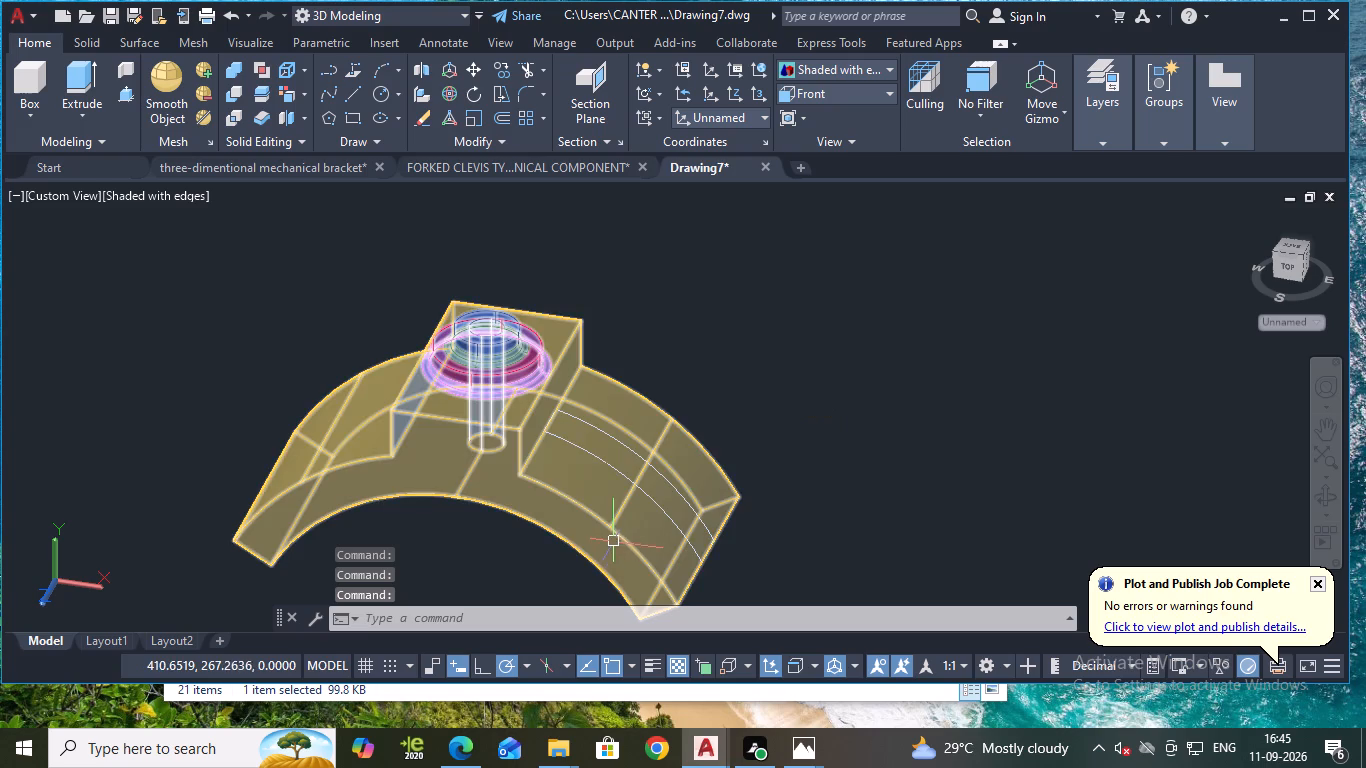
In 2D Wireframe, erase the closed strip outline and the leftover arc along the arch's front outer edge.
{"action": "left_click", "coordinate": [630, 550]}
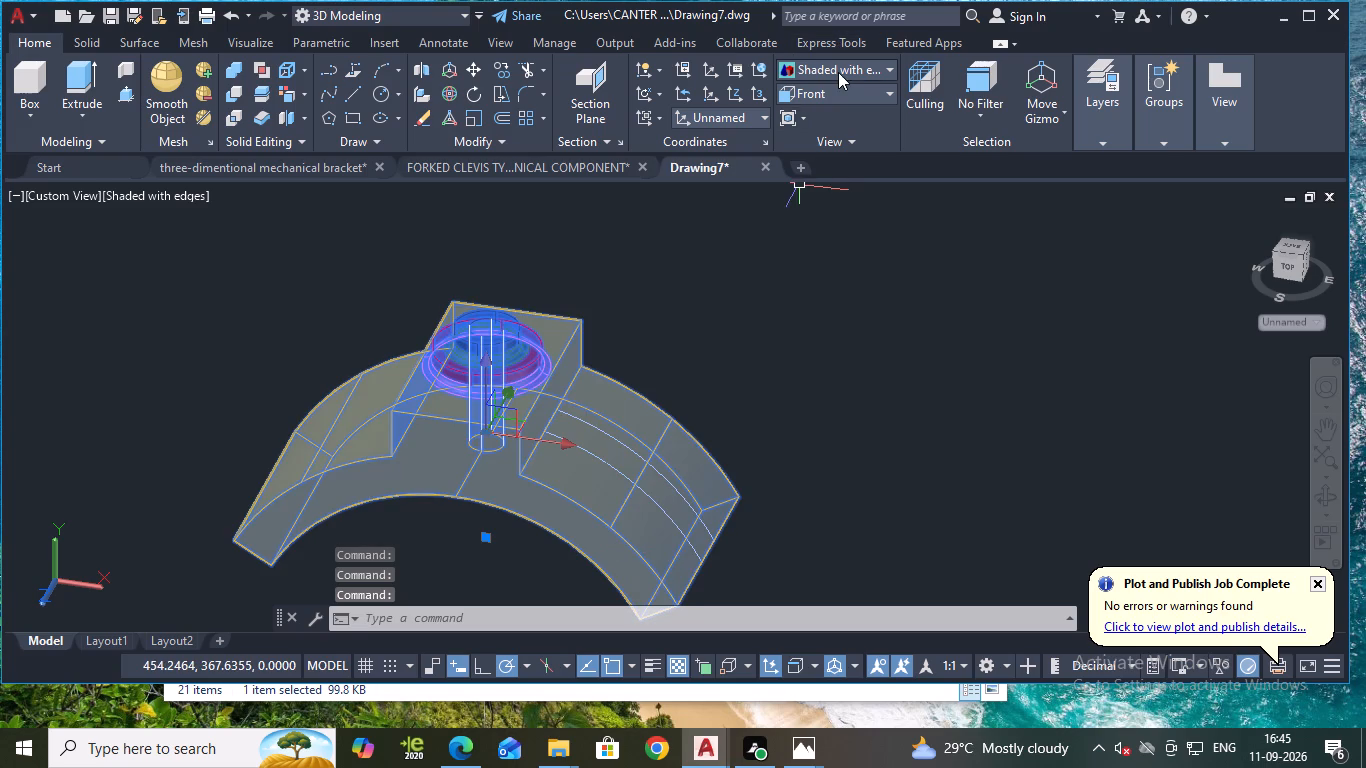
{"action": "left_click", "coordinate": [838, 72]}
{"action": "left_click", "coordinate": [822, 122]}
{"action": "left_click", "coordinate": [603, 458]}
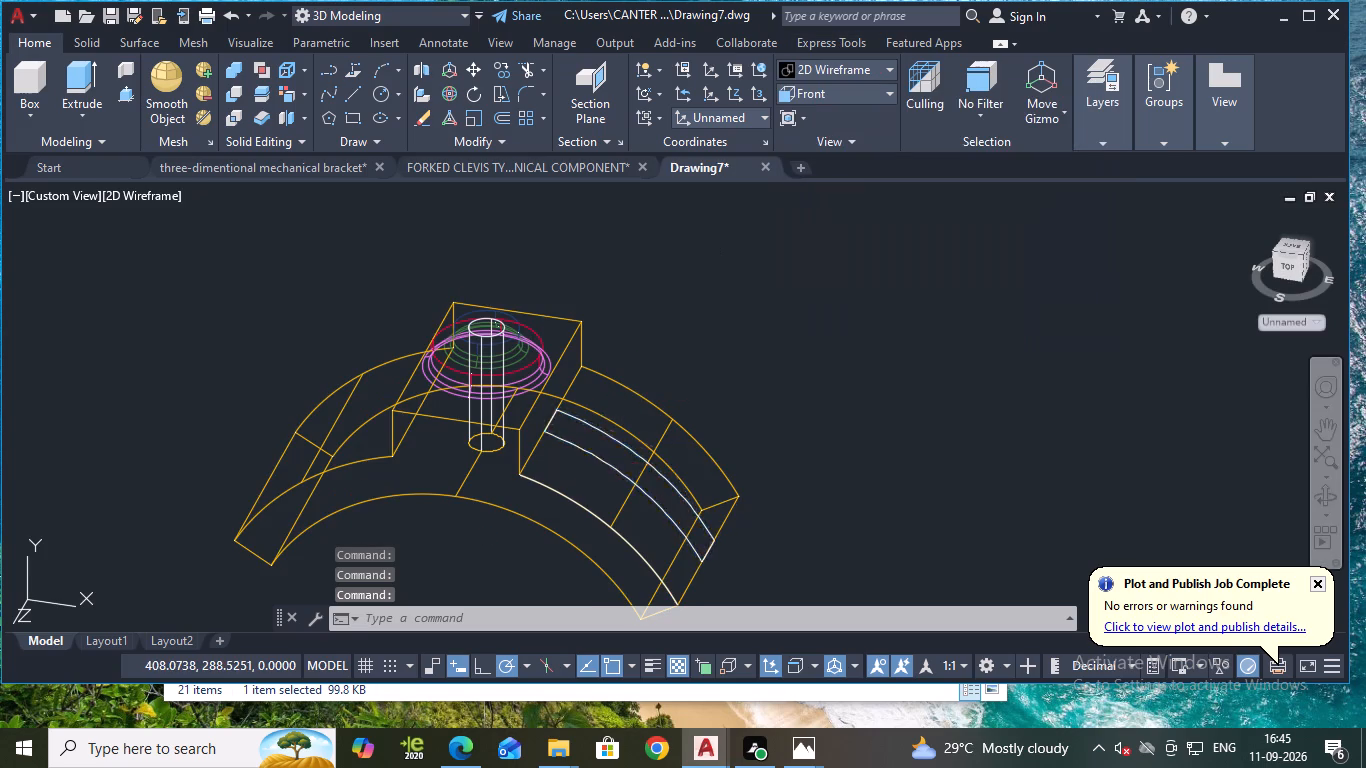
{"action": "left_click", "coordinate": [557, 496]}
{"action": "key", "text": "Delete"}
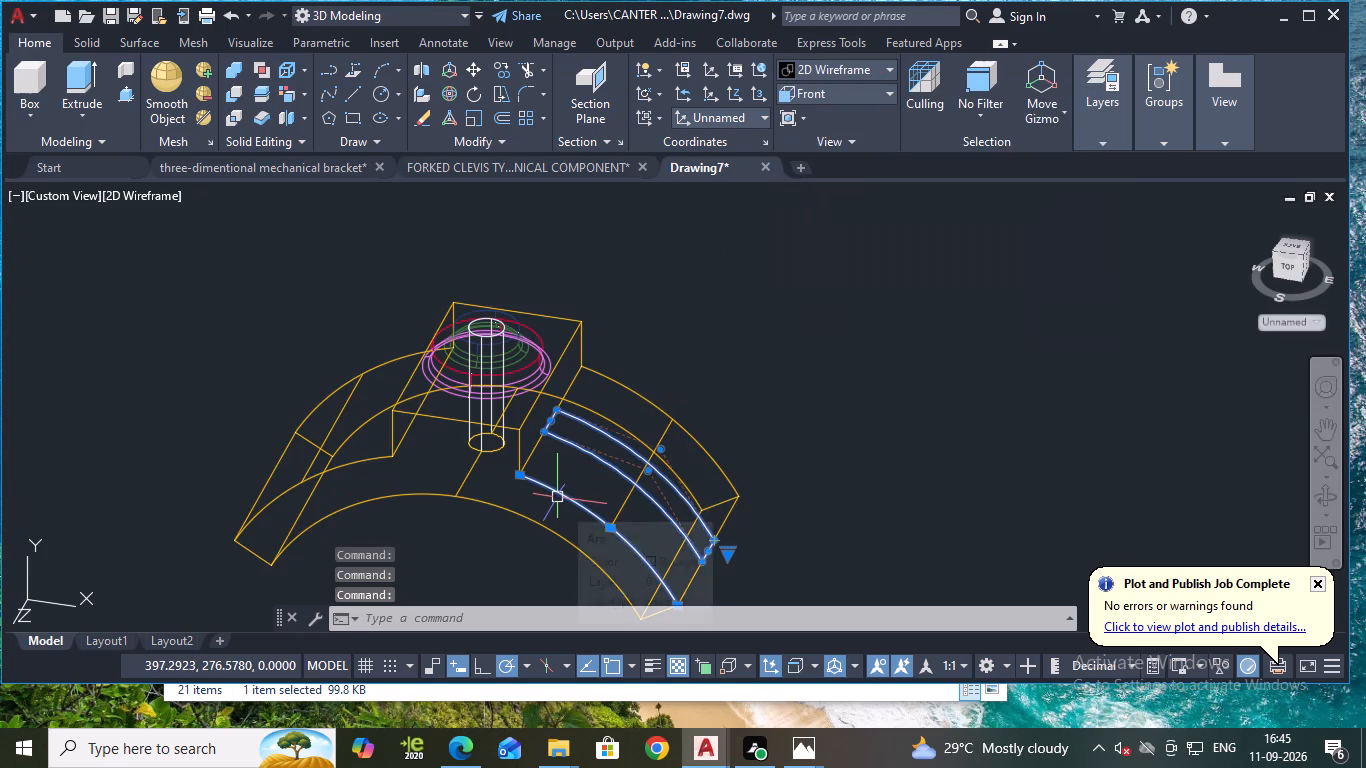
Display the bracket in the Shaded with edges visual style.
{"action": "left_click", "coordinate": [828, 73]}
{"action": "left_click", "coordinate": [994, 186]}
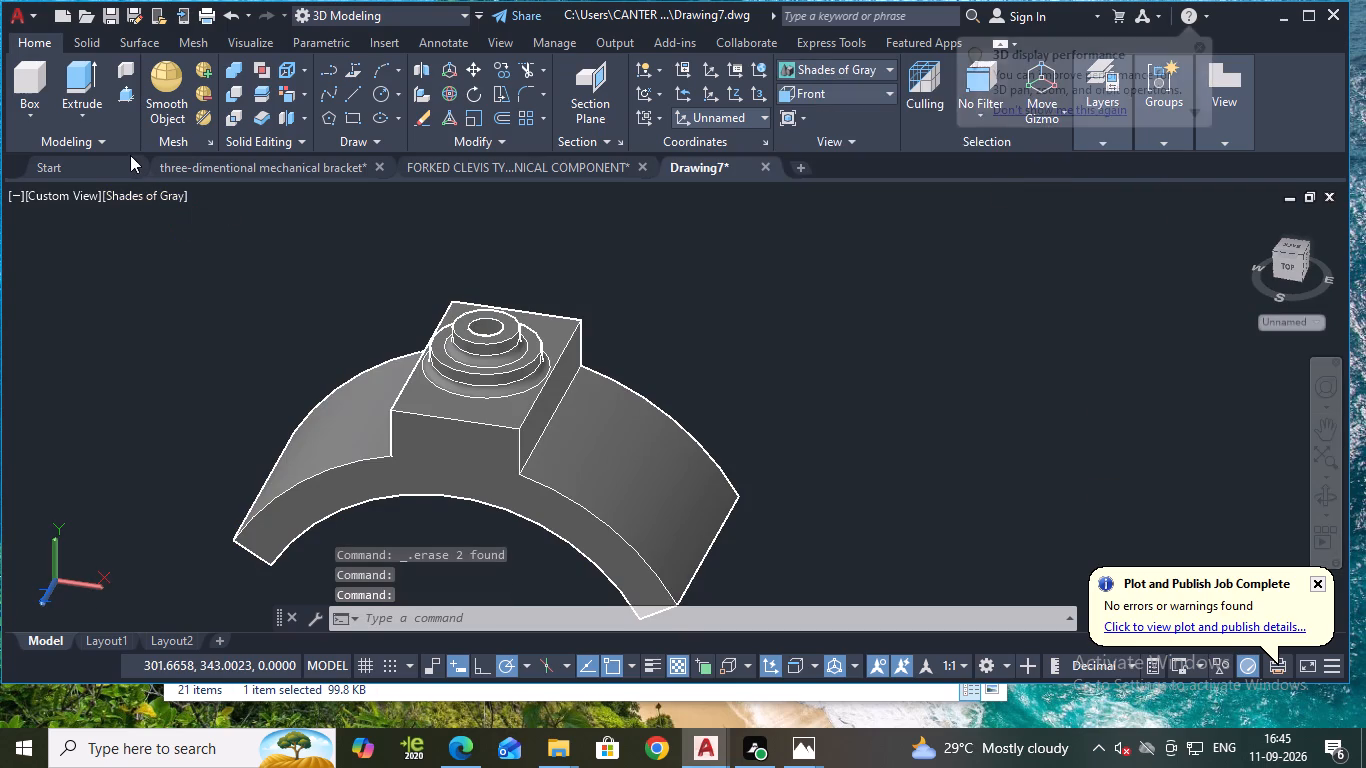
{"action": "left_click", "coordinate": [133, 196]}
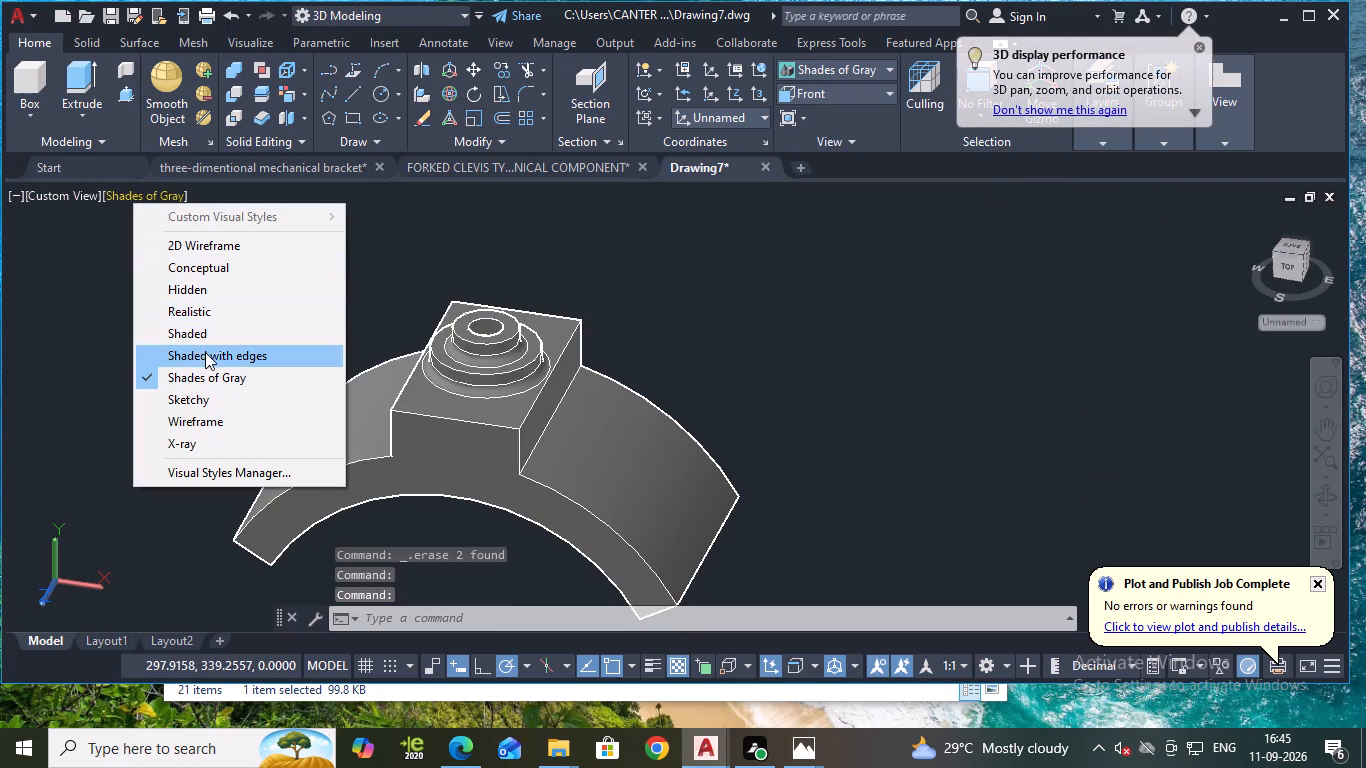
{"action": "left_click", "coordinate": [209, 360]}
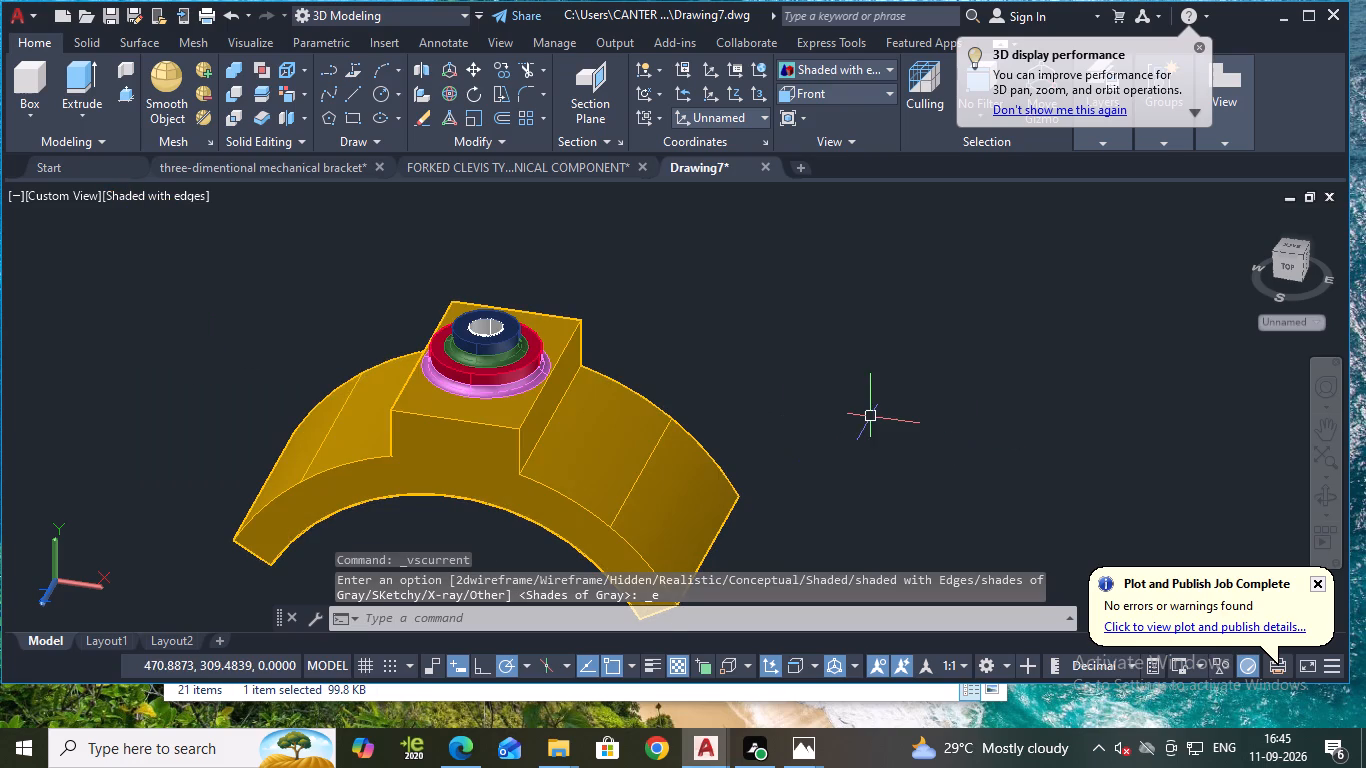
Draw a line along the seam on the arch's sloped outer surface, from its front edge to the seam's middle.
{"action": "left_click", "coordinate": [382, 90]}
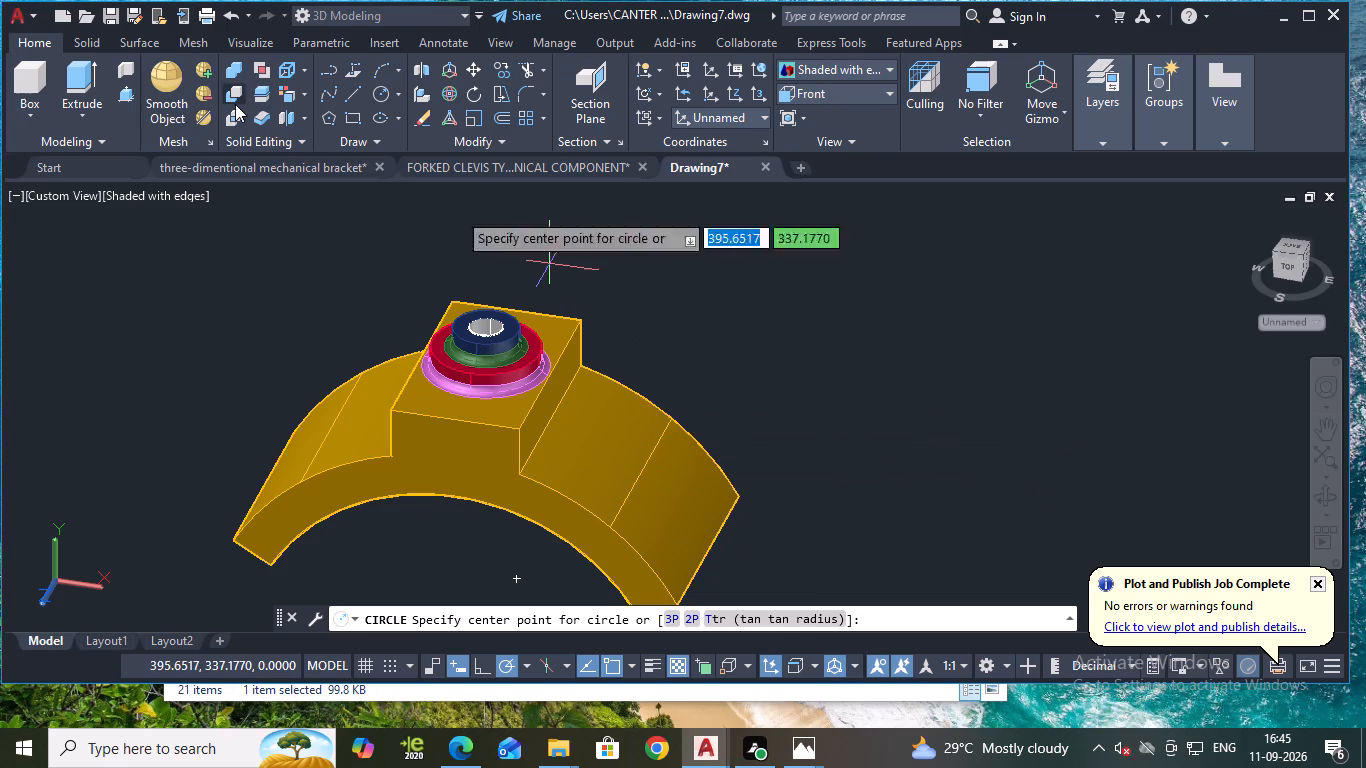
{"action": "left_click", "coordinate": [348, 88]}
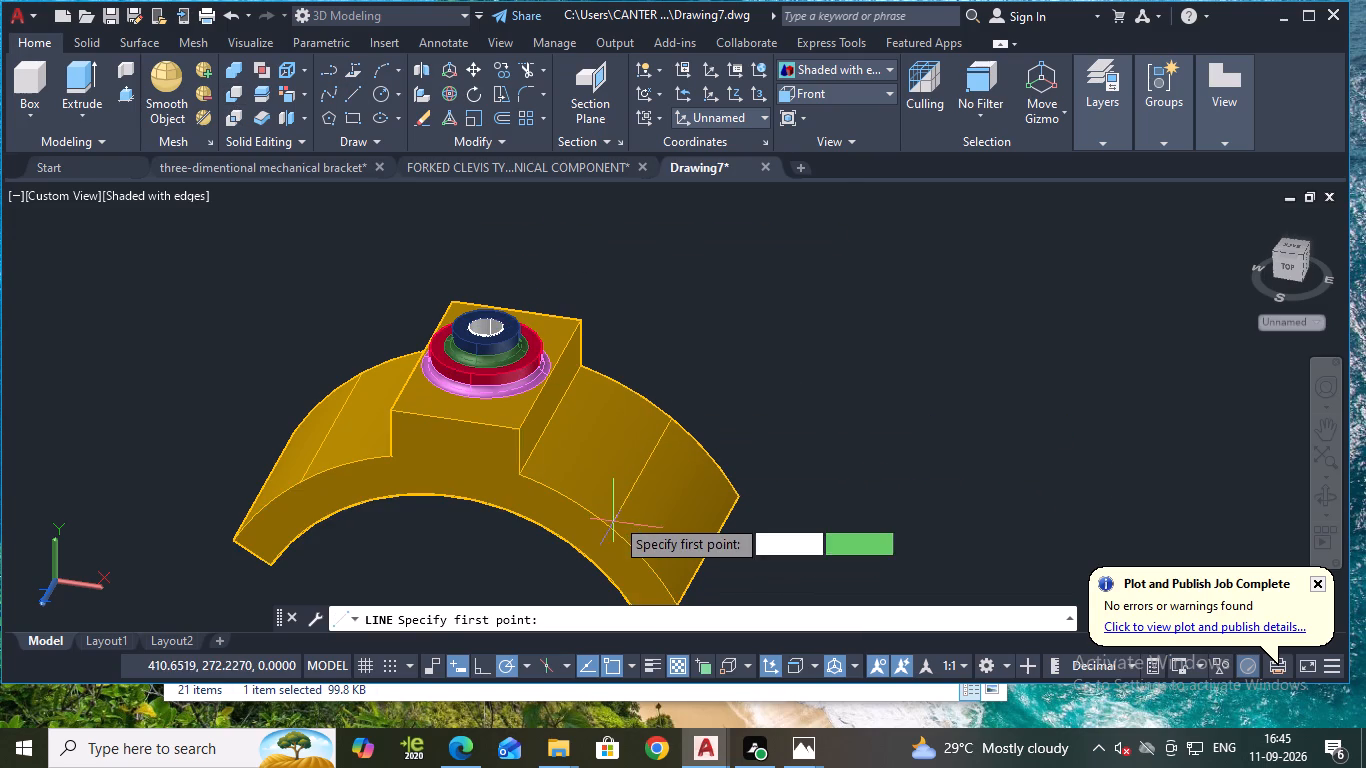
{"action": "left_click", "coordinate": [612, 525]}
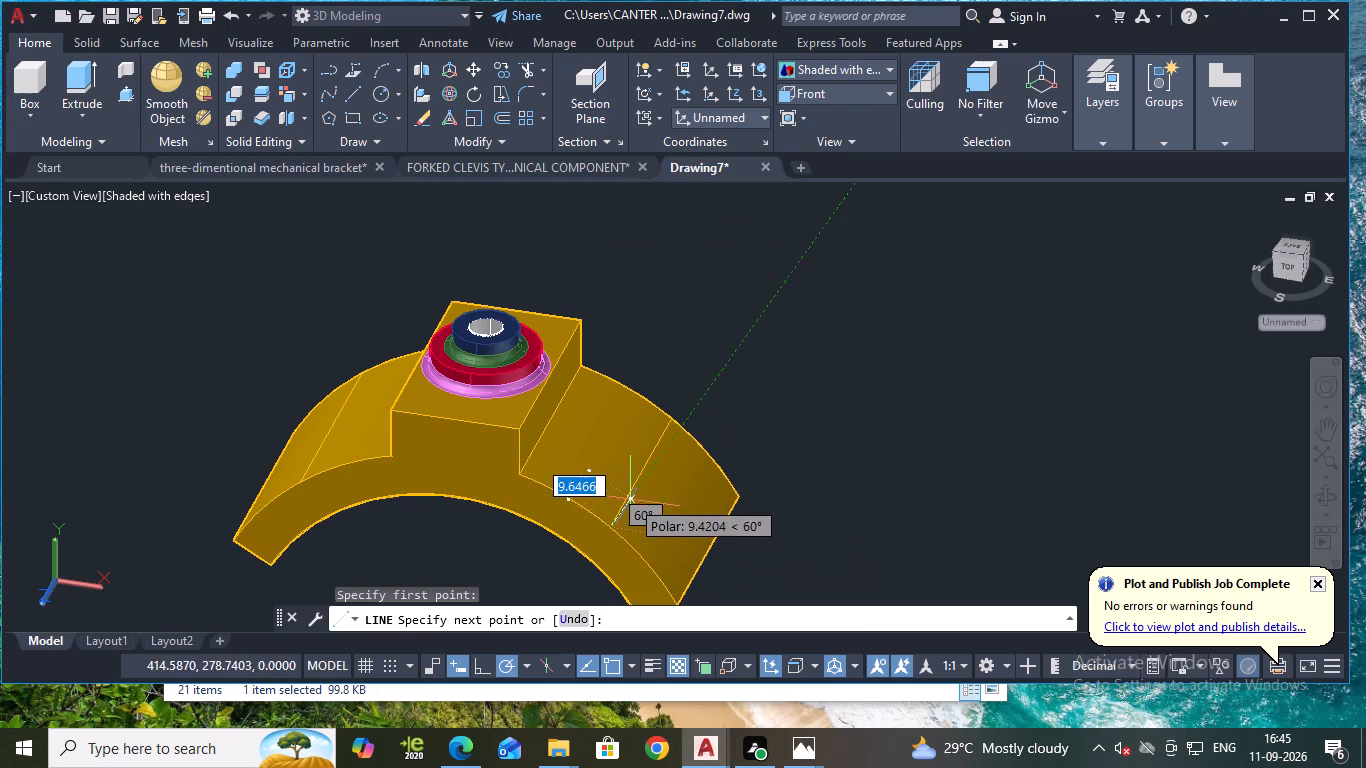
{"action": "left_click", "coordinate": [640, 476]}
{"action": "key", "text": "Escape"}
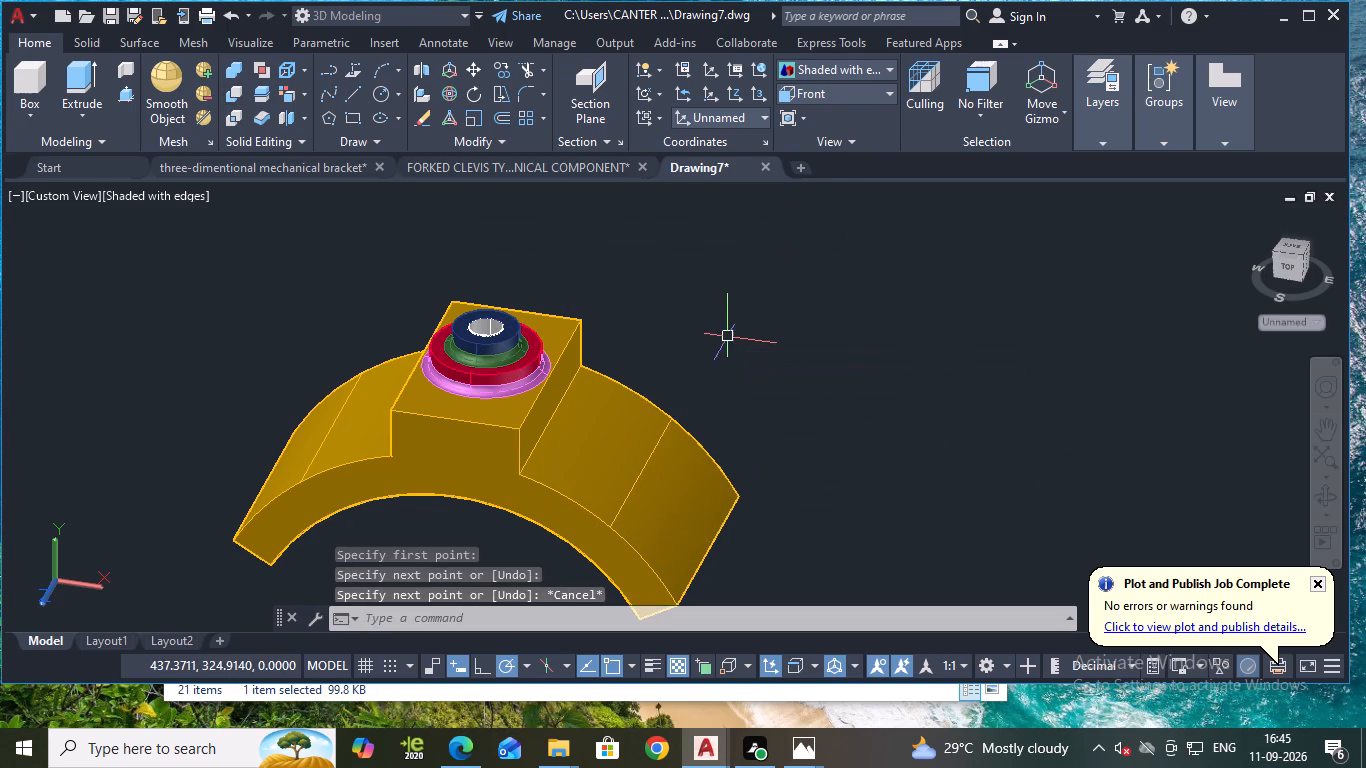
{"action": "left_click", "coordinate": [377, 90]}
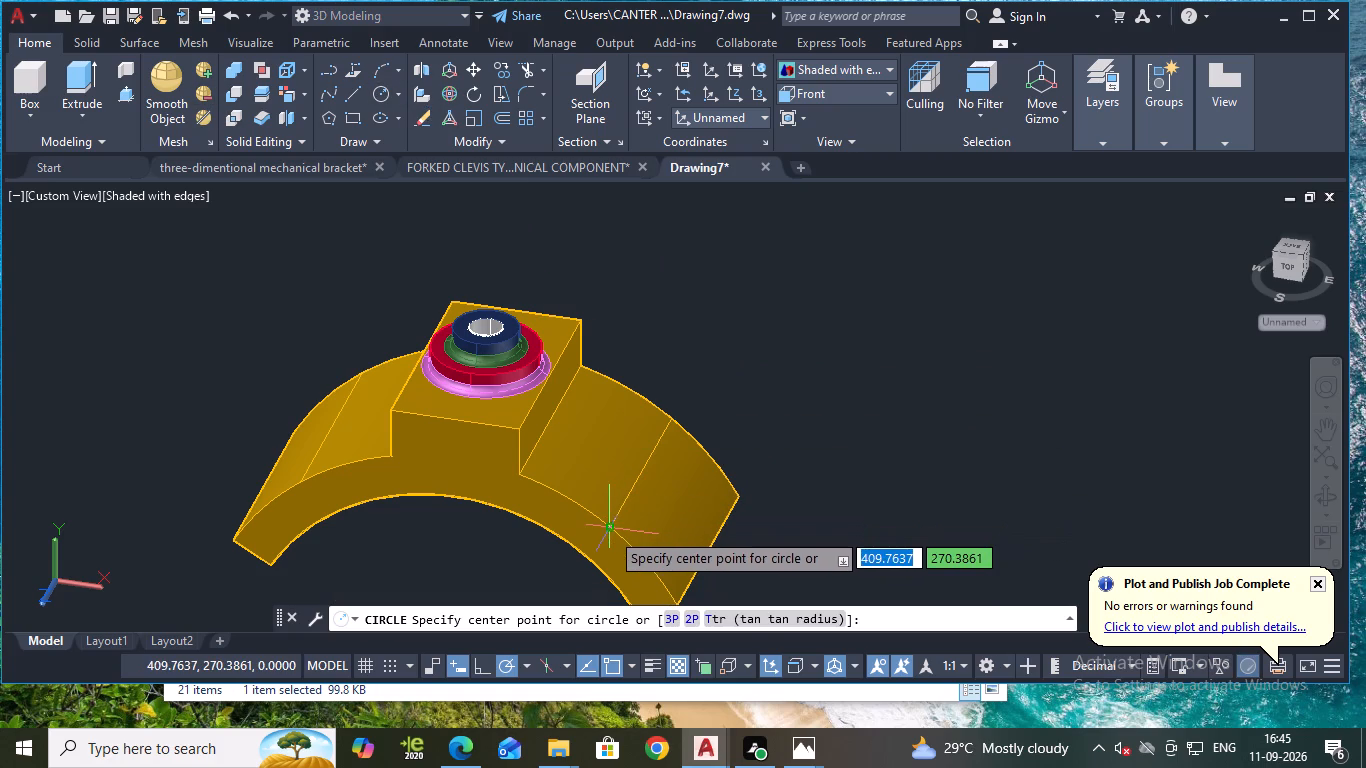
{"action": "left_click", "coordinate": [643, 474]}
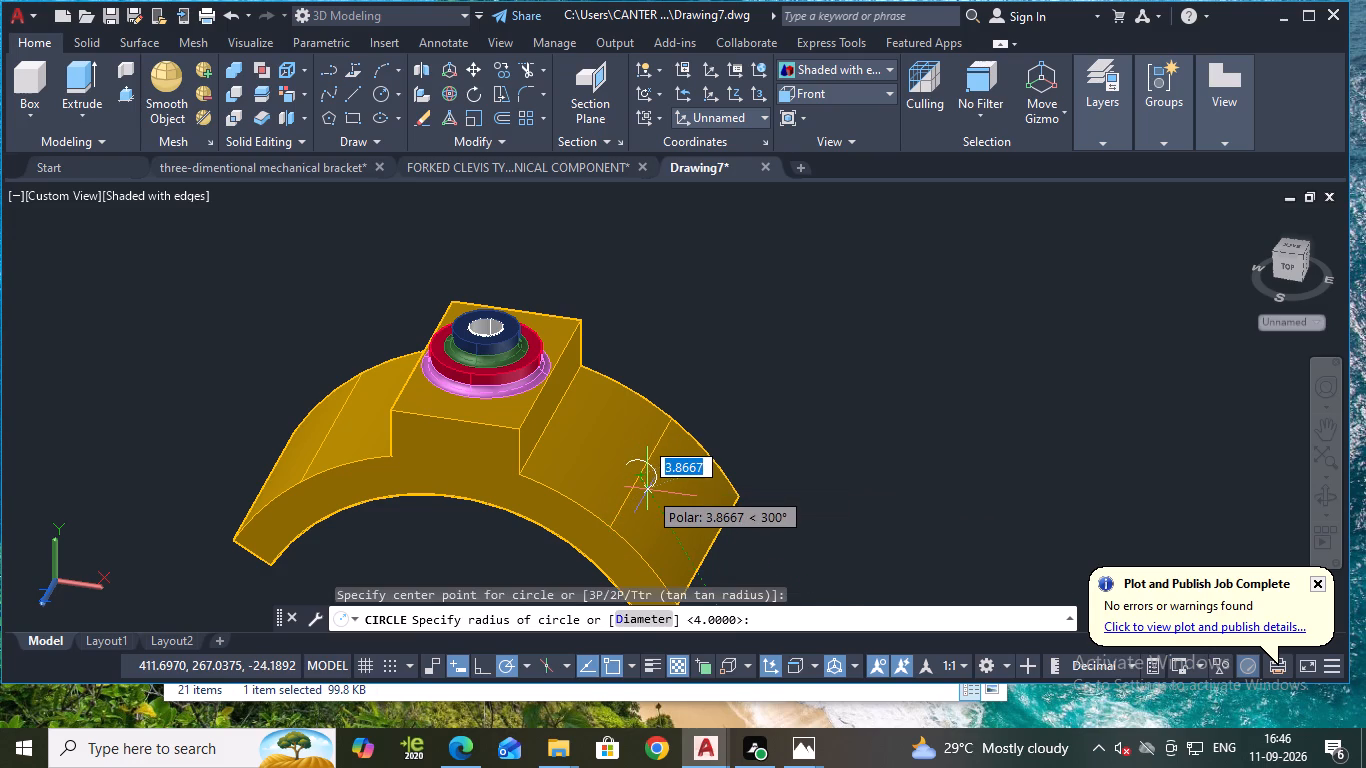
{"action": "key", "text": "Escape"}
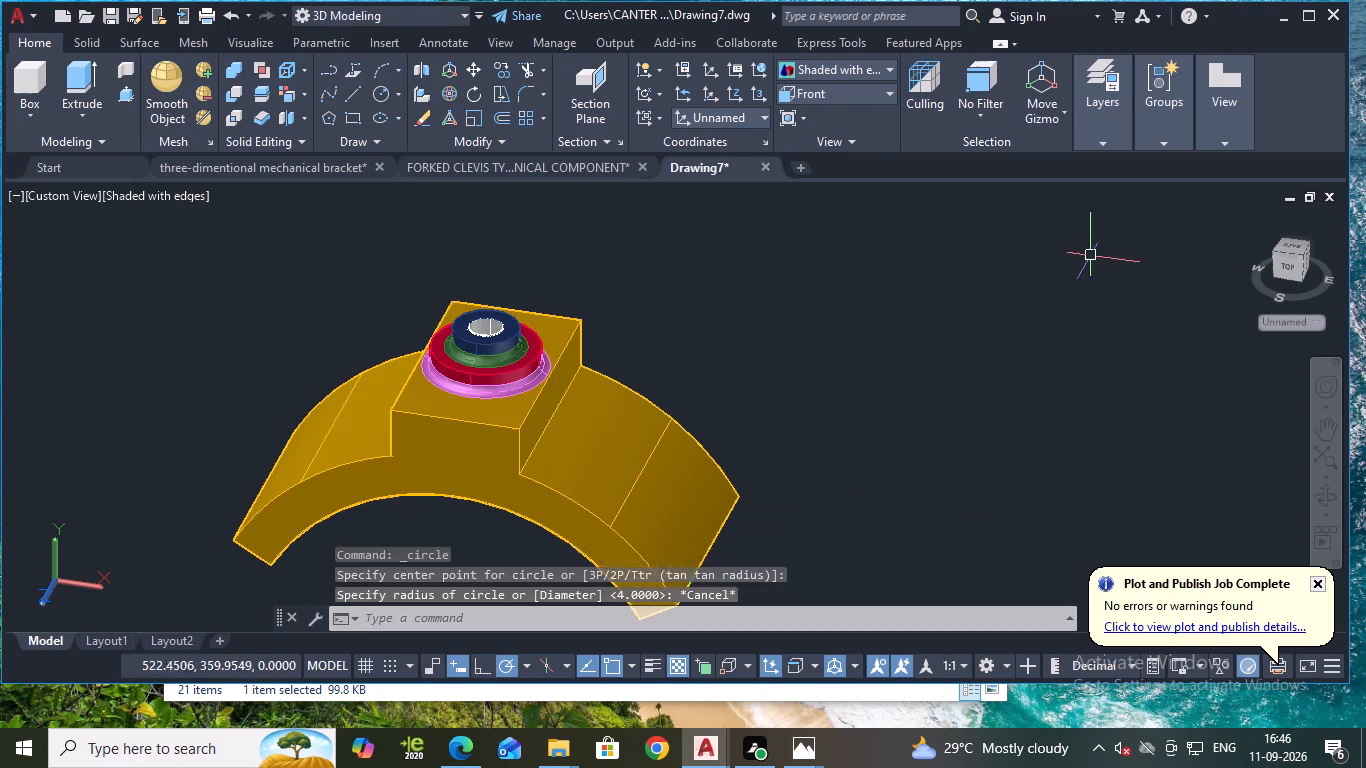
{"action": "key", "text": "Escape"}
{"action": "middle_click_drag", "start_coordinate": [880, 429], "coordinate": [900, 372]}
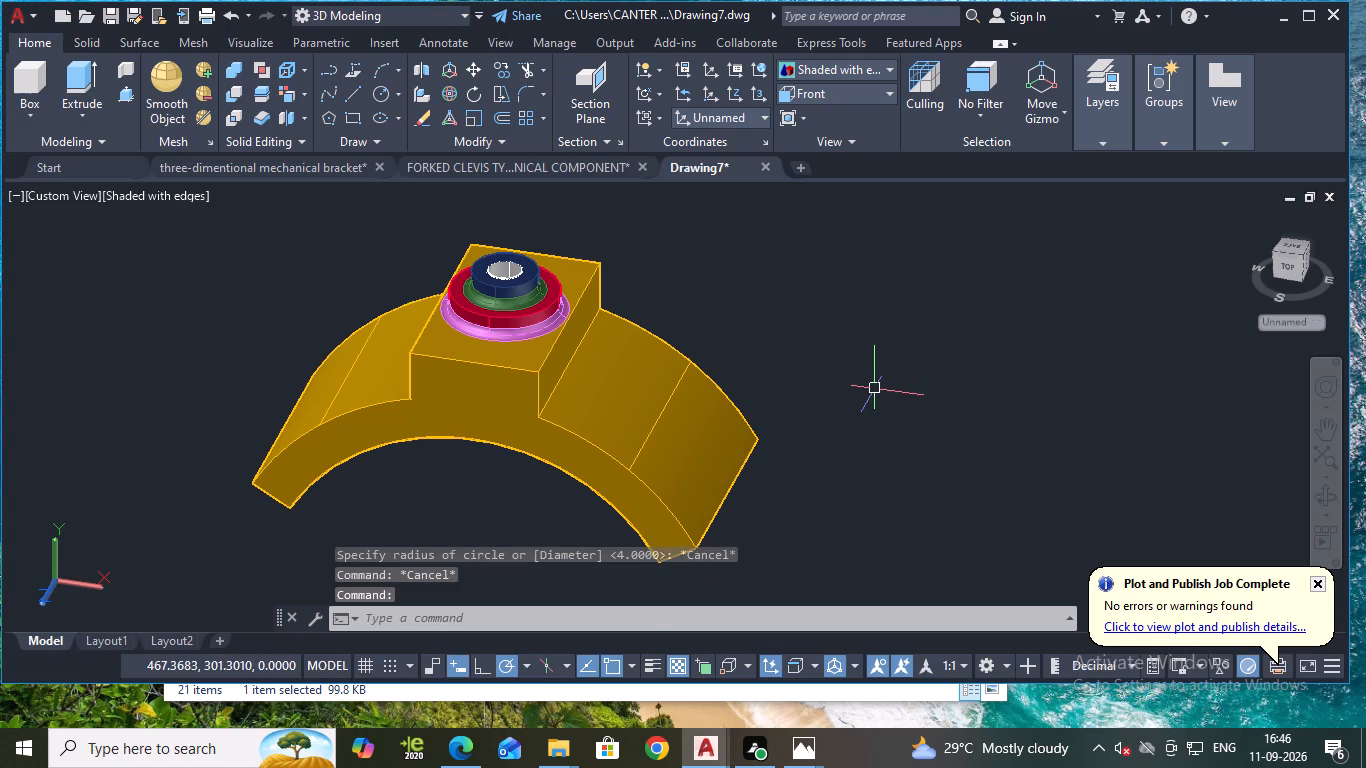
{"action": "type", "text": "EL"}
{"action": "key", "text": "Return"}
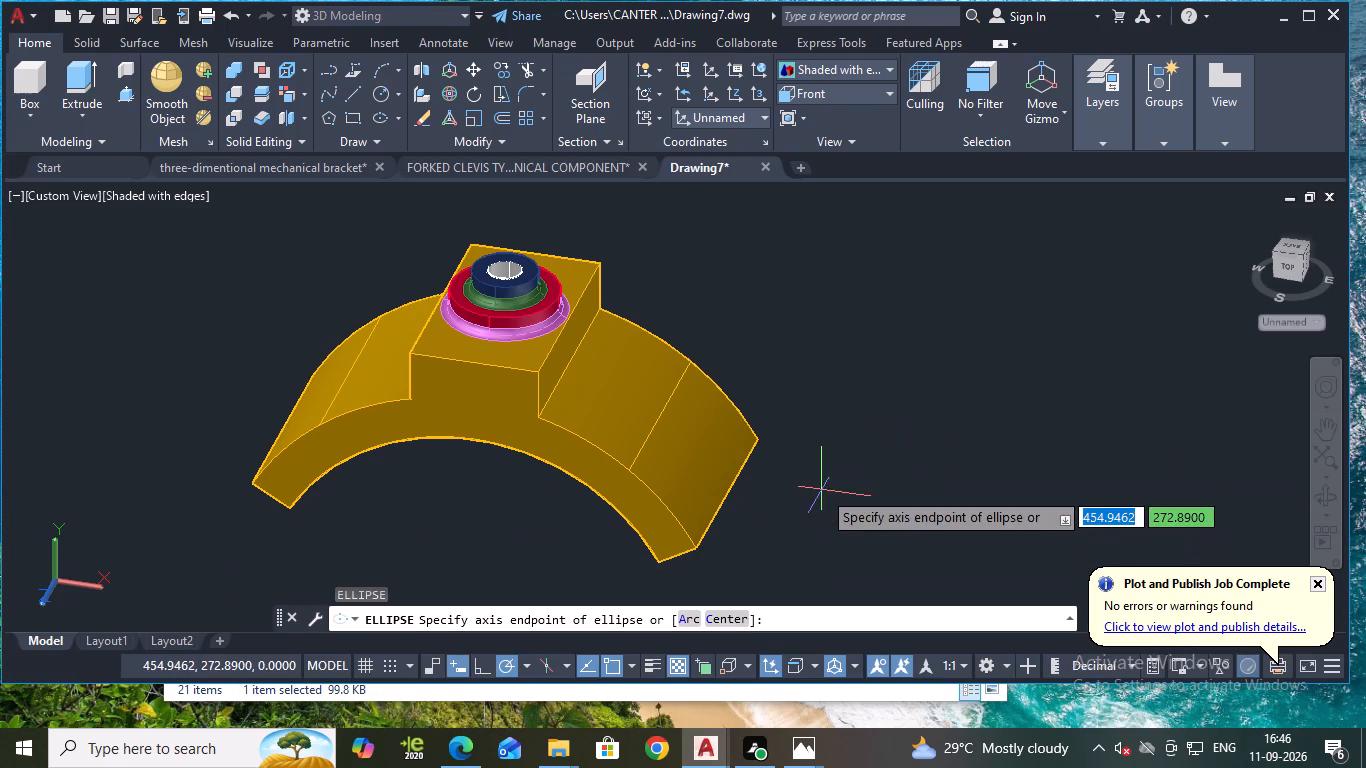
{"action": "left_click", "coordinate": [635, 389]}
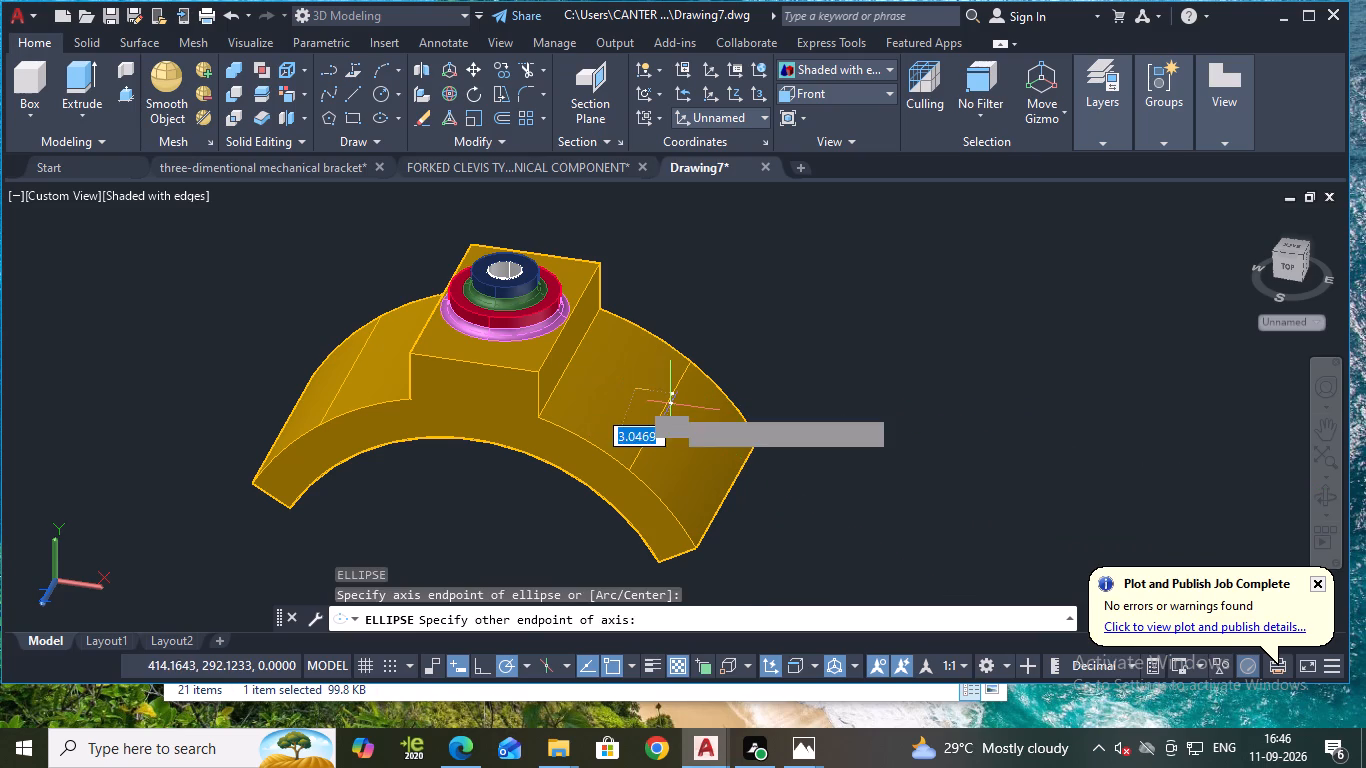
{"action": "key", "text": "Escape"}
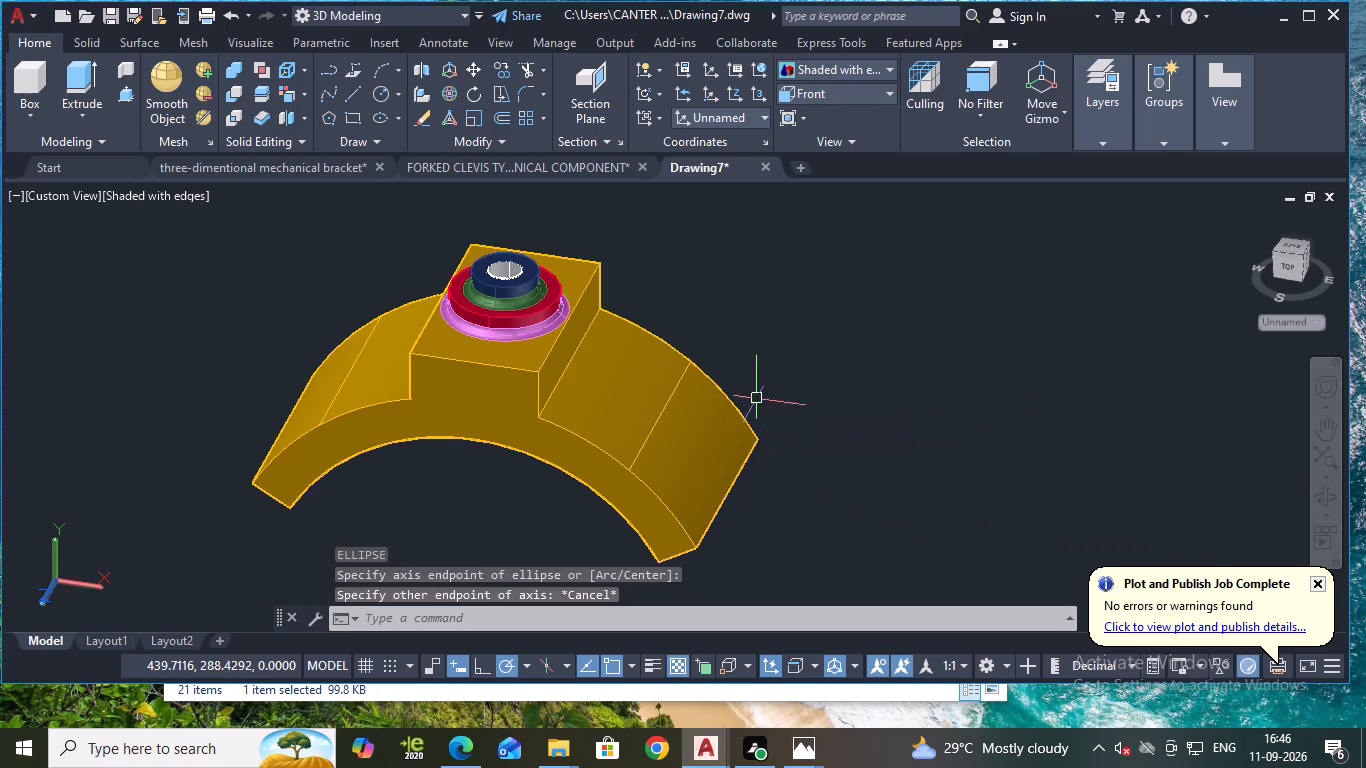
Switch the bracket to the preset Front view.
{"action": "left_click", "coordinate": [837, 92]}
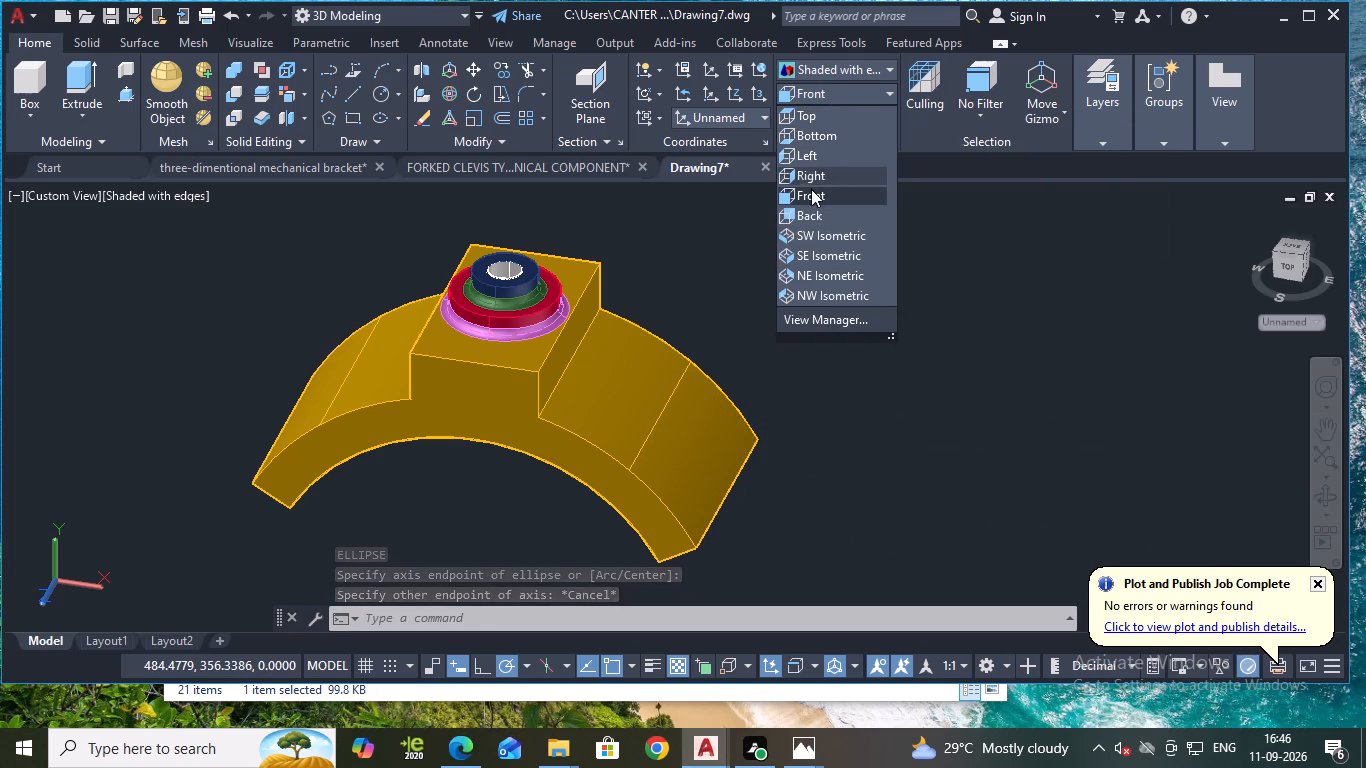
{"action": "left_click", "coordinate": [819, 199]}
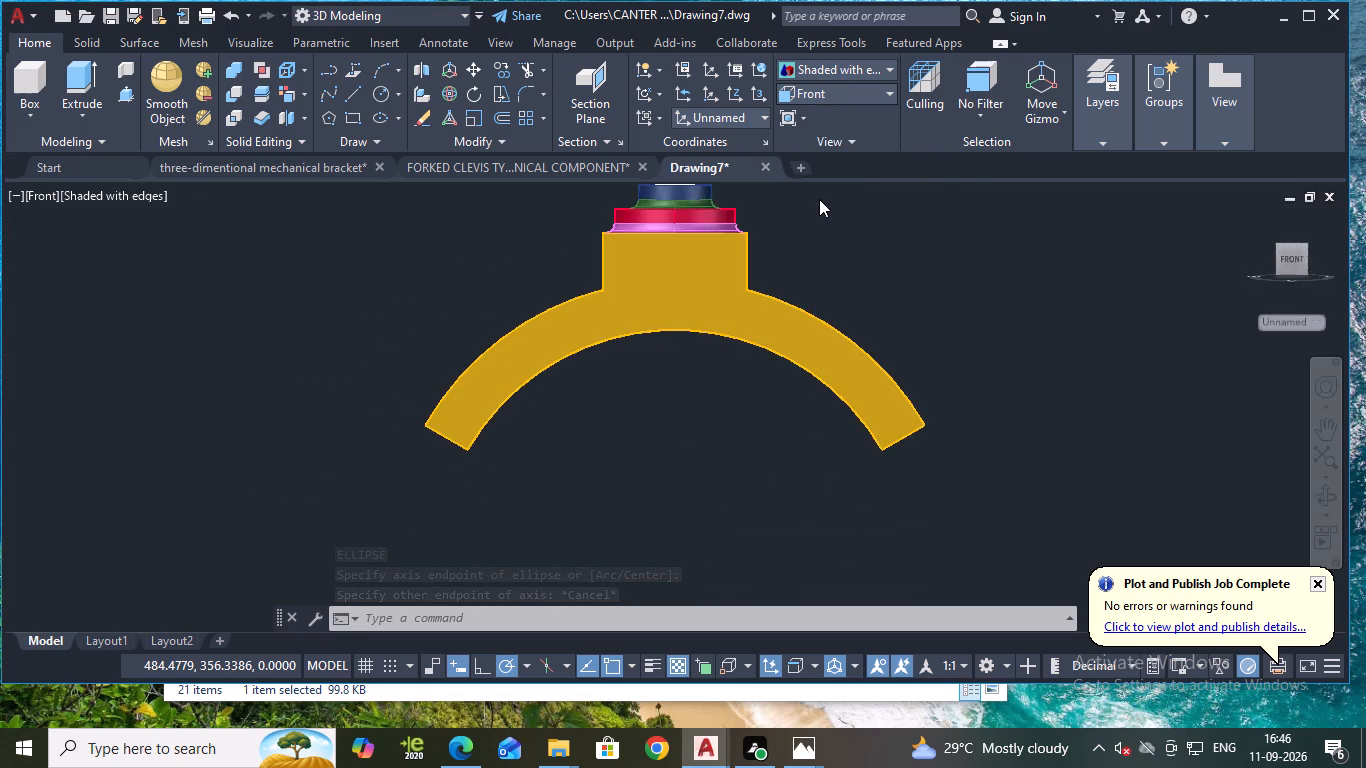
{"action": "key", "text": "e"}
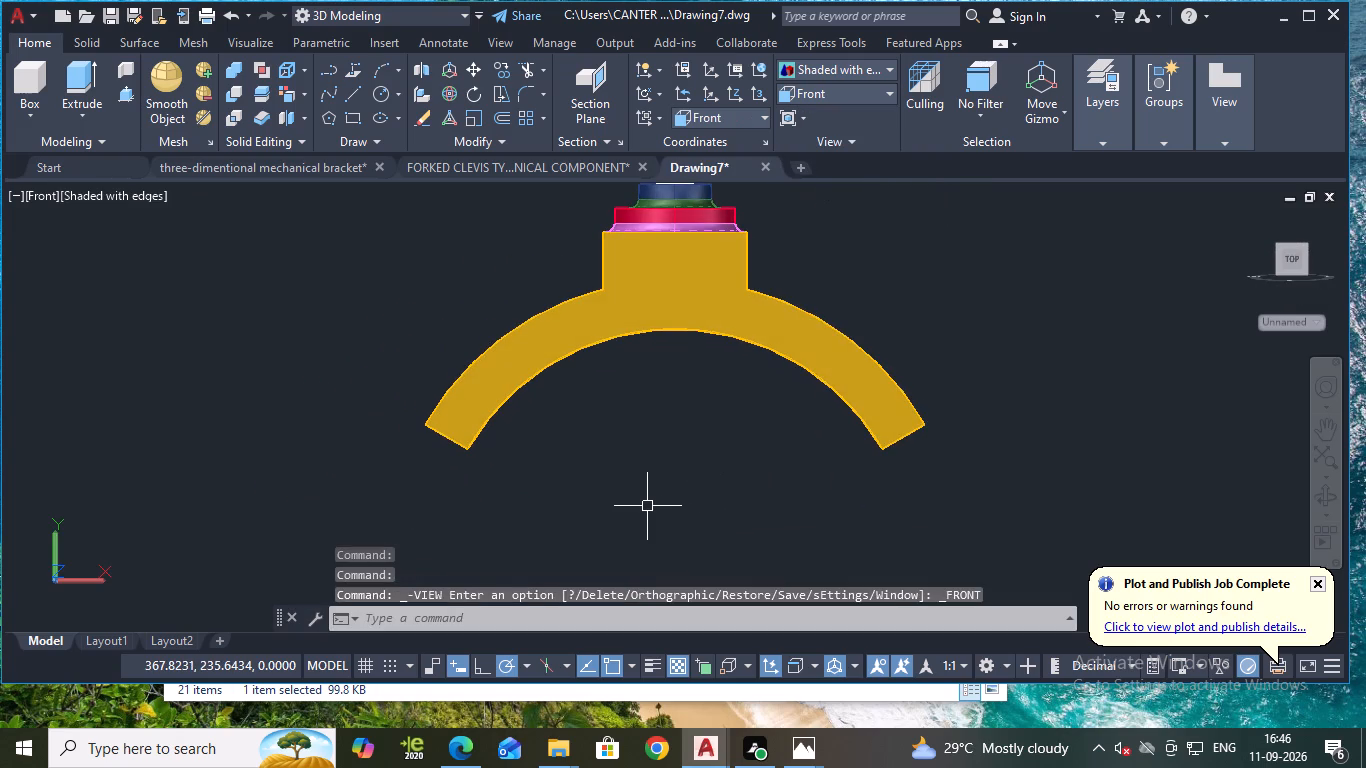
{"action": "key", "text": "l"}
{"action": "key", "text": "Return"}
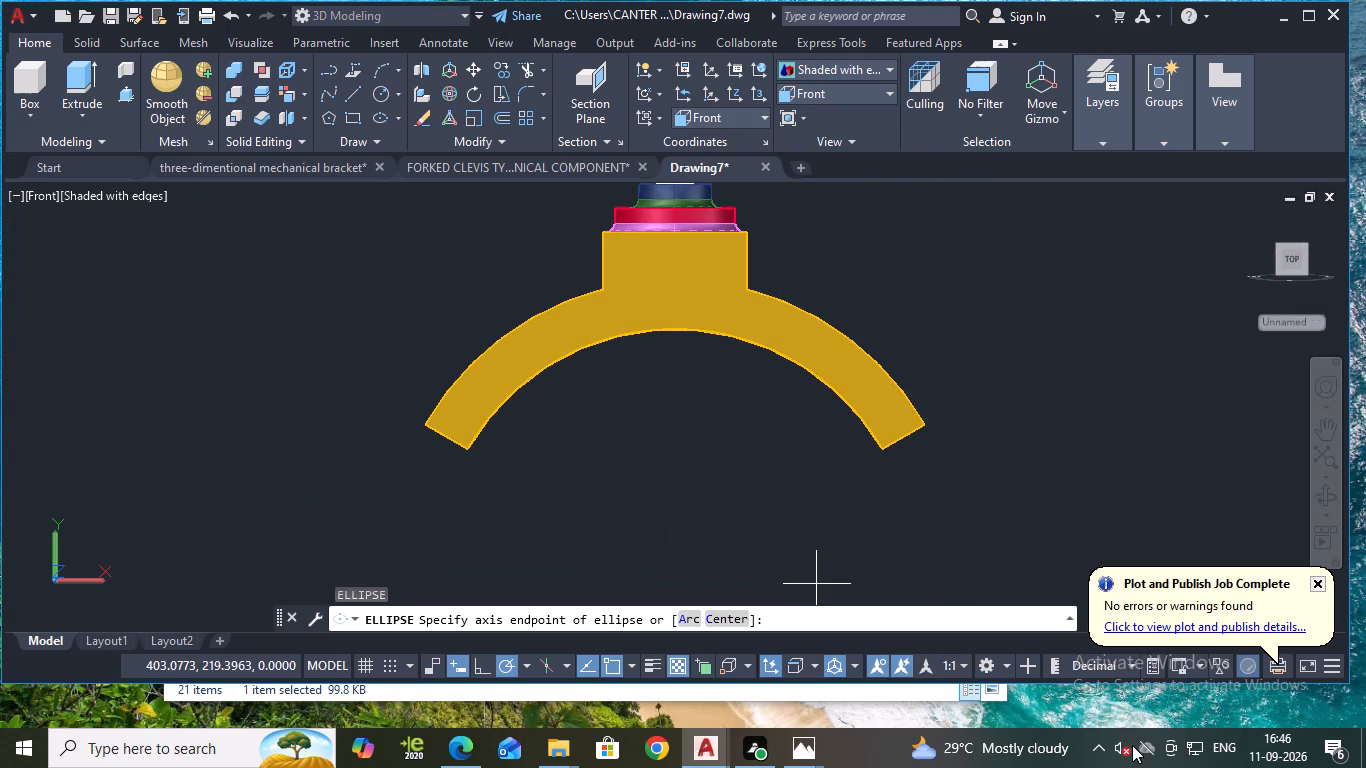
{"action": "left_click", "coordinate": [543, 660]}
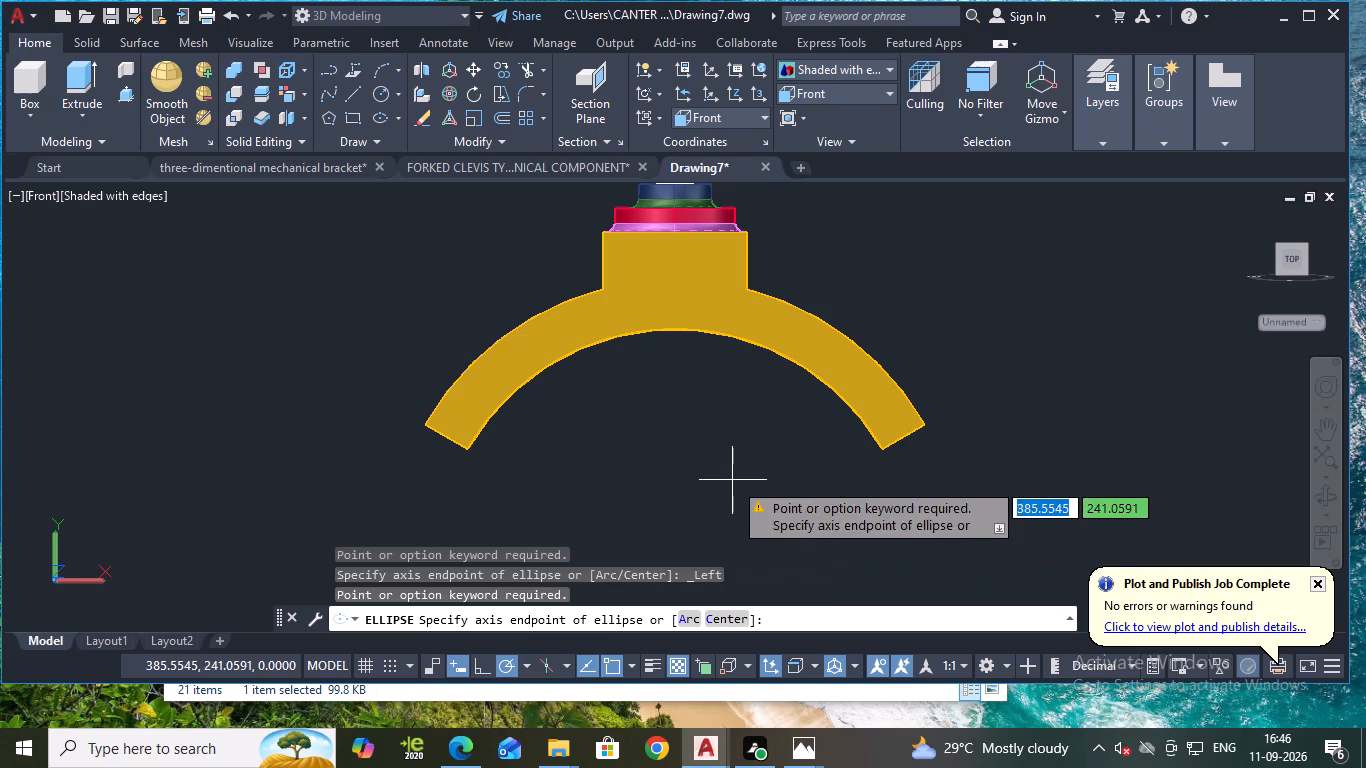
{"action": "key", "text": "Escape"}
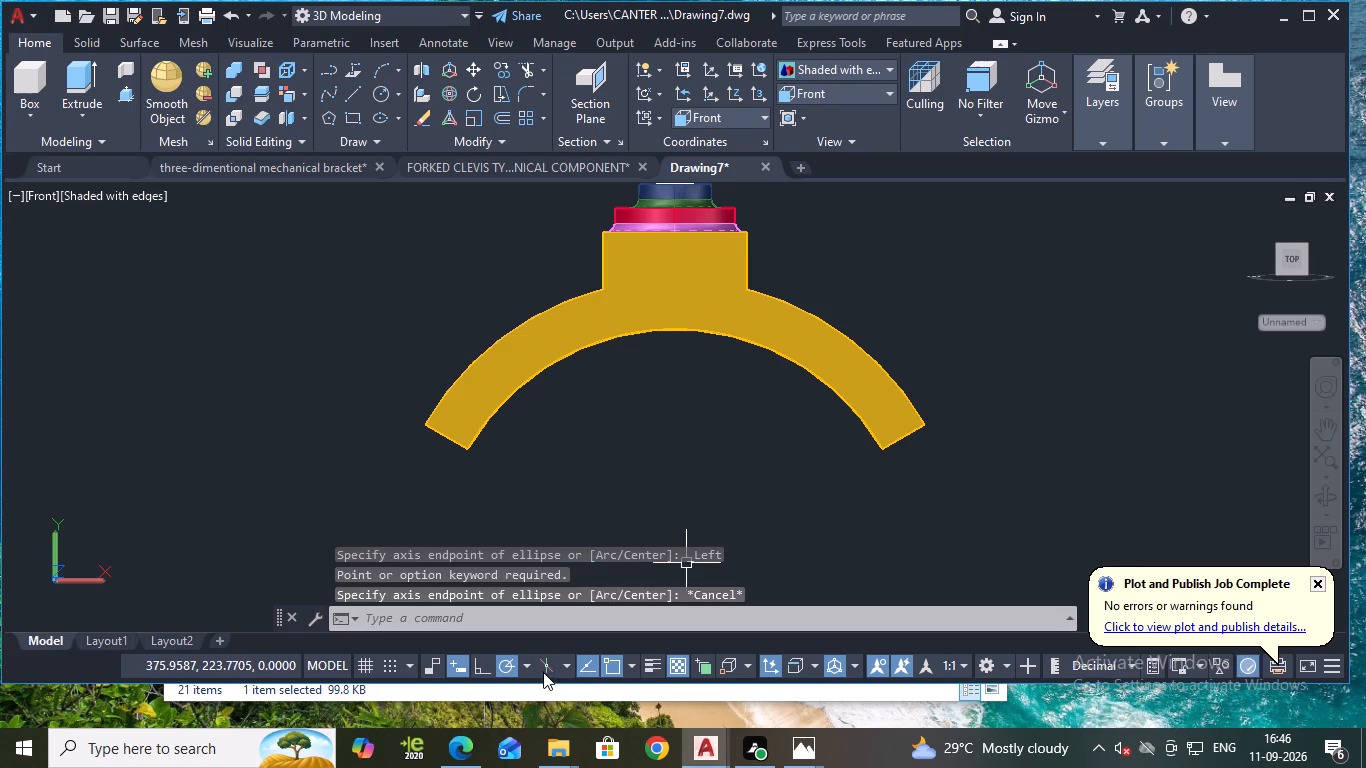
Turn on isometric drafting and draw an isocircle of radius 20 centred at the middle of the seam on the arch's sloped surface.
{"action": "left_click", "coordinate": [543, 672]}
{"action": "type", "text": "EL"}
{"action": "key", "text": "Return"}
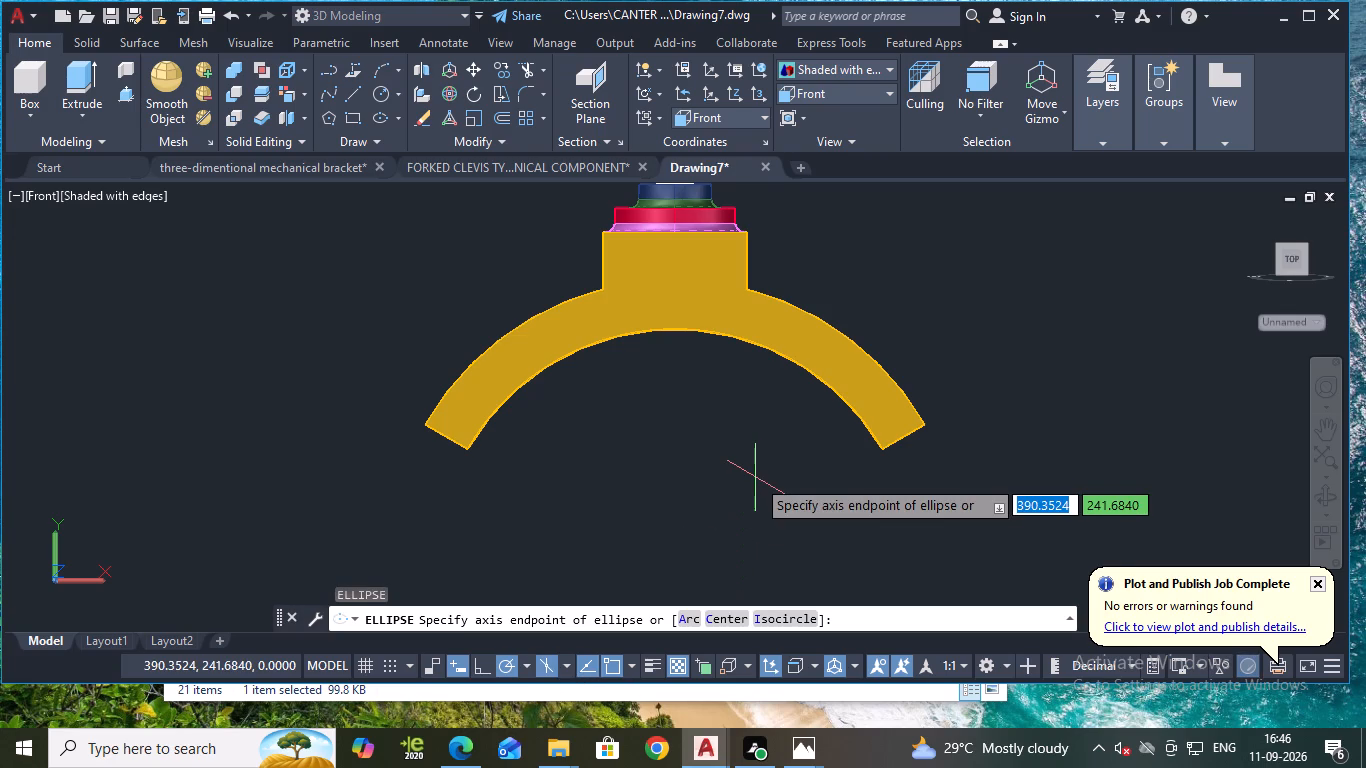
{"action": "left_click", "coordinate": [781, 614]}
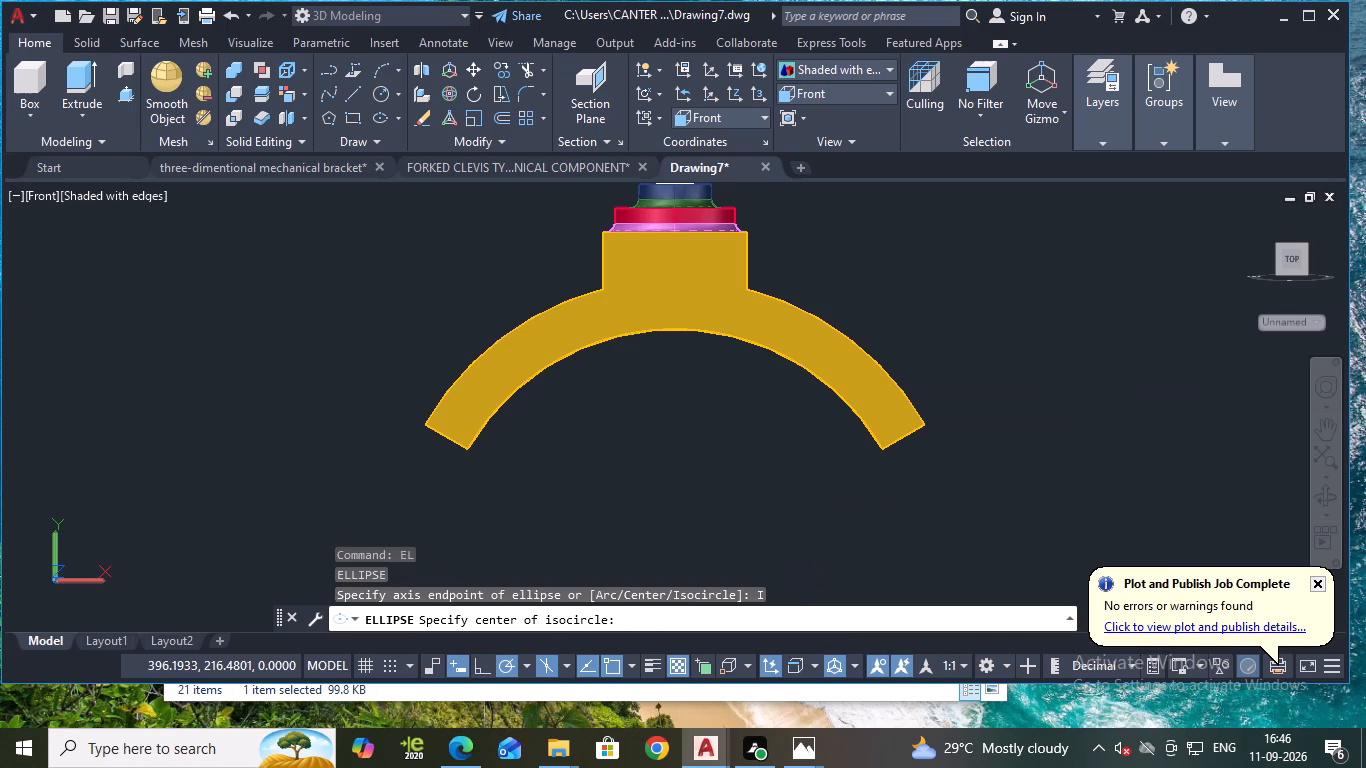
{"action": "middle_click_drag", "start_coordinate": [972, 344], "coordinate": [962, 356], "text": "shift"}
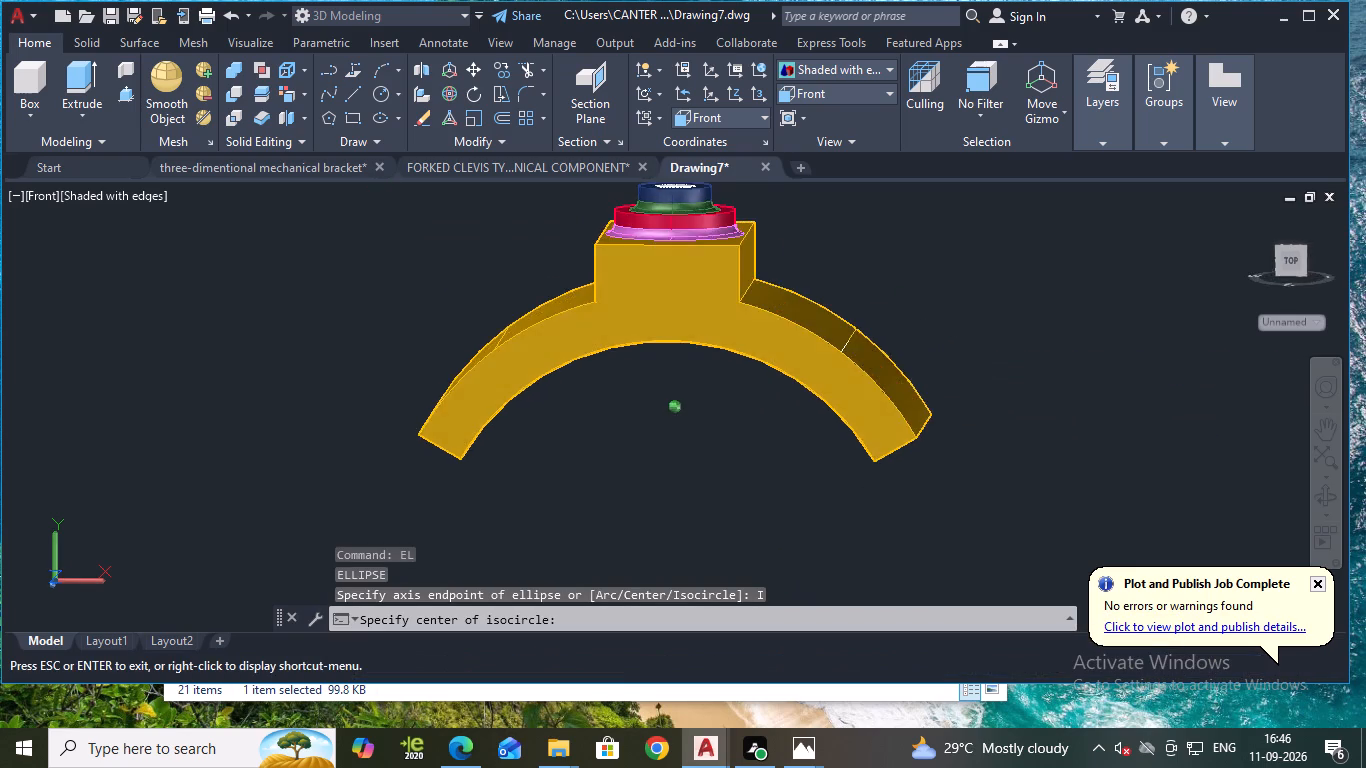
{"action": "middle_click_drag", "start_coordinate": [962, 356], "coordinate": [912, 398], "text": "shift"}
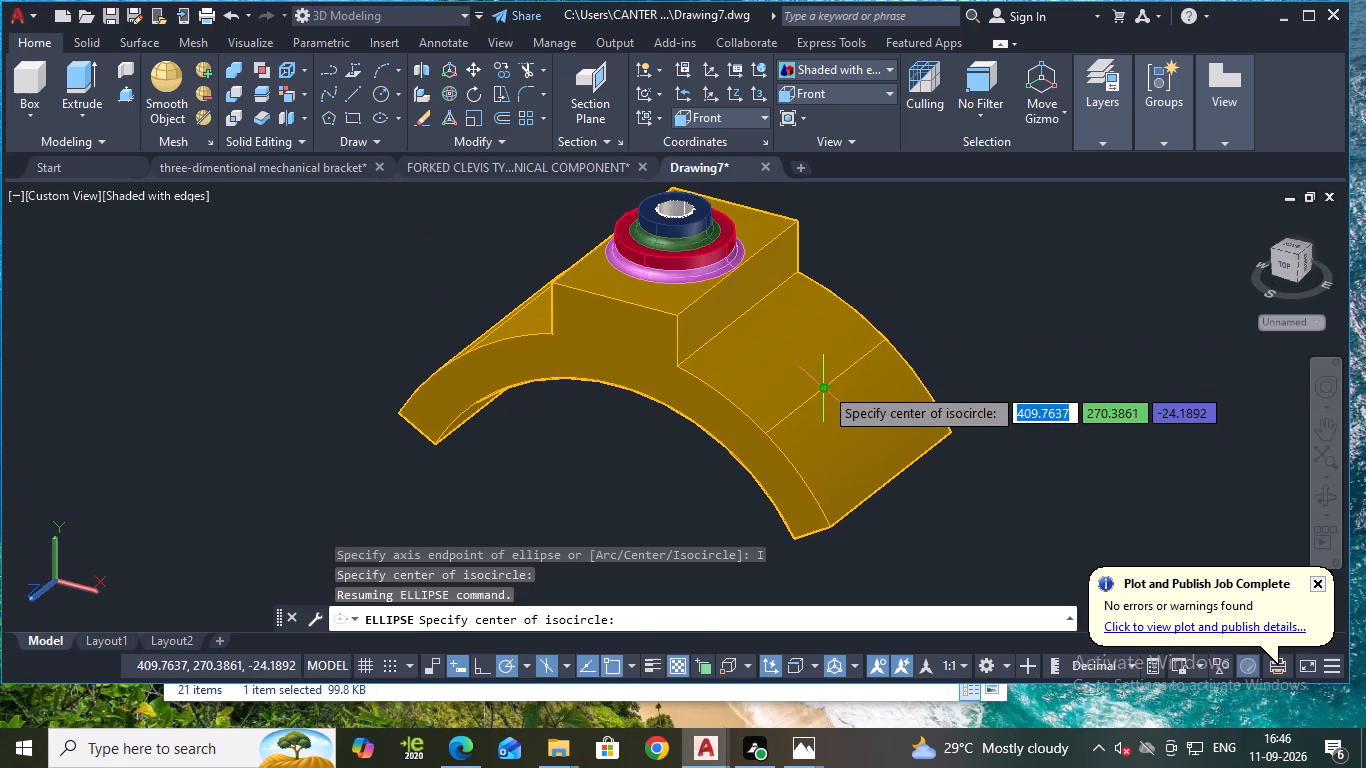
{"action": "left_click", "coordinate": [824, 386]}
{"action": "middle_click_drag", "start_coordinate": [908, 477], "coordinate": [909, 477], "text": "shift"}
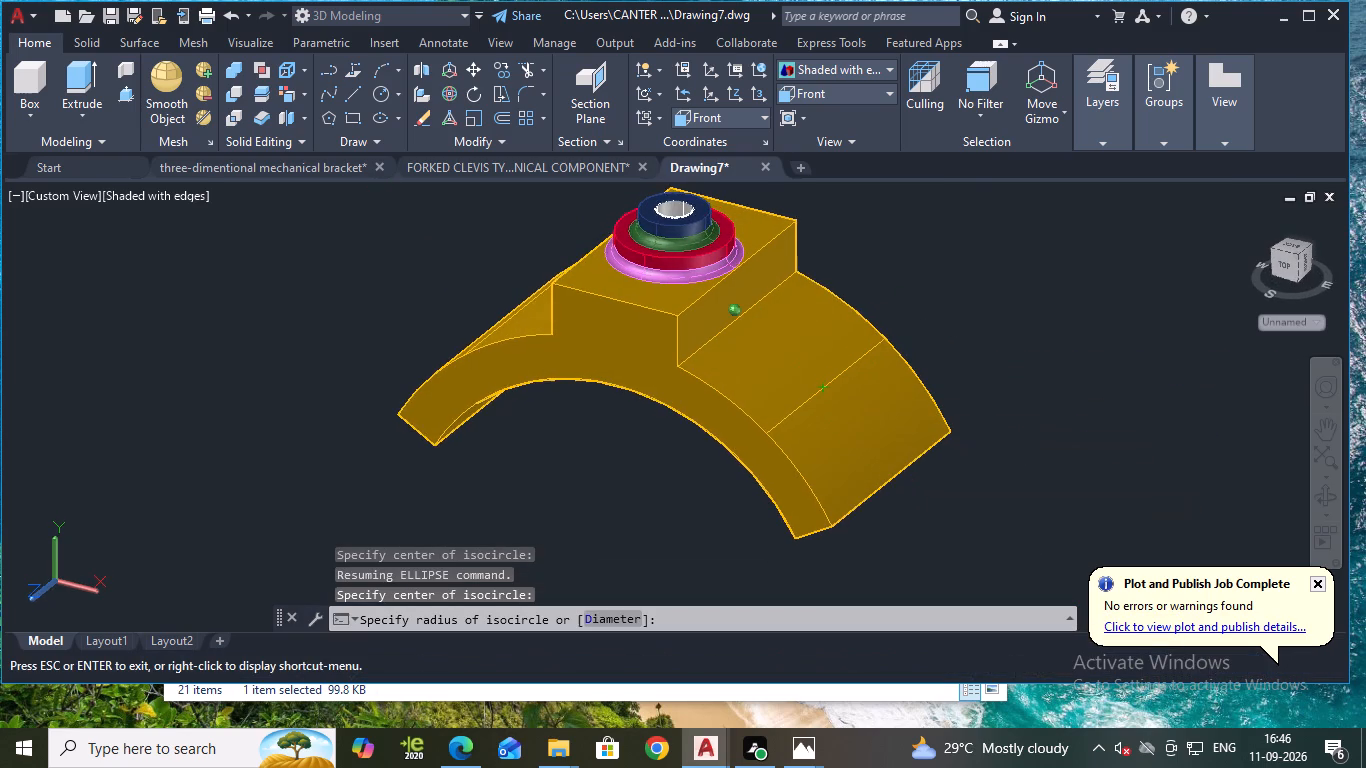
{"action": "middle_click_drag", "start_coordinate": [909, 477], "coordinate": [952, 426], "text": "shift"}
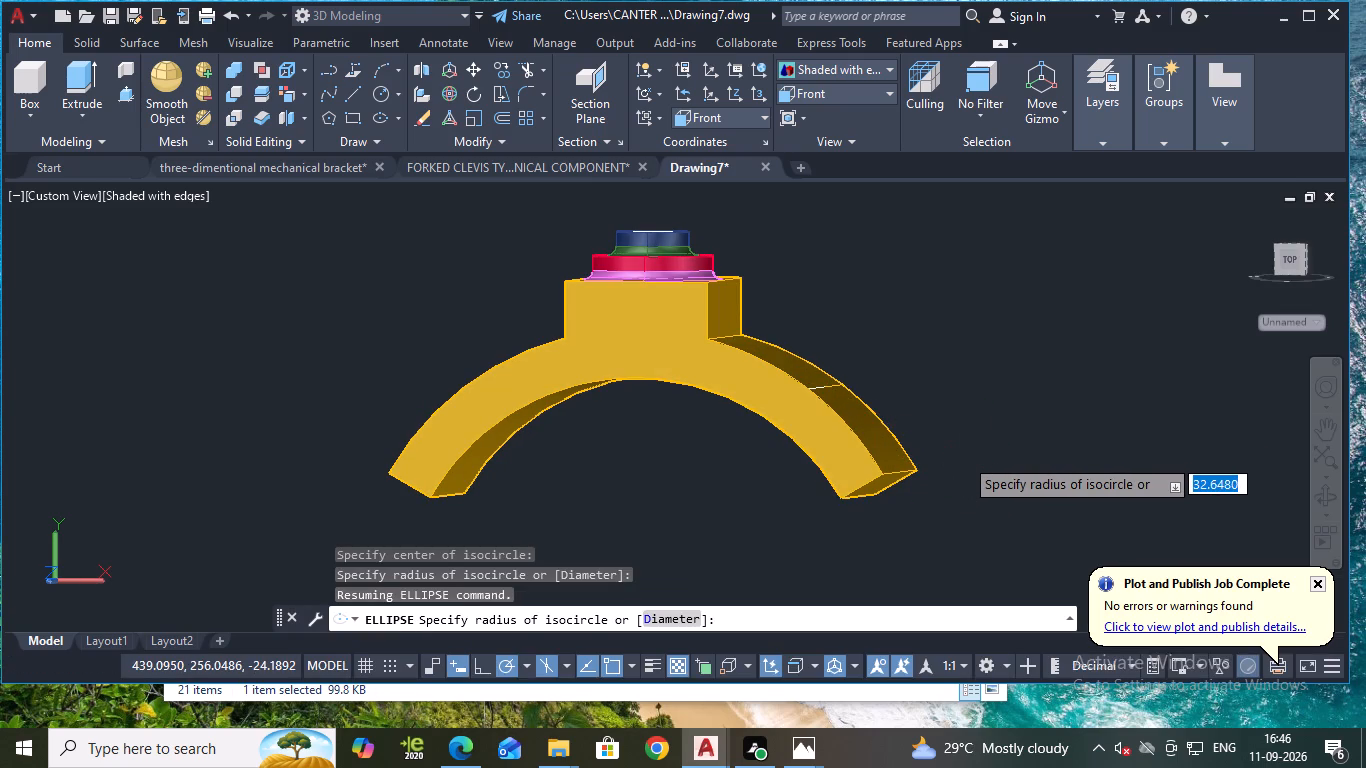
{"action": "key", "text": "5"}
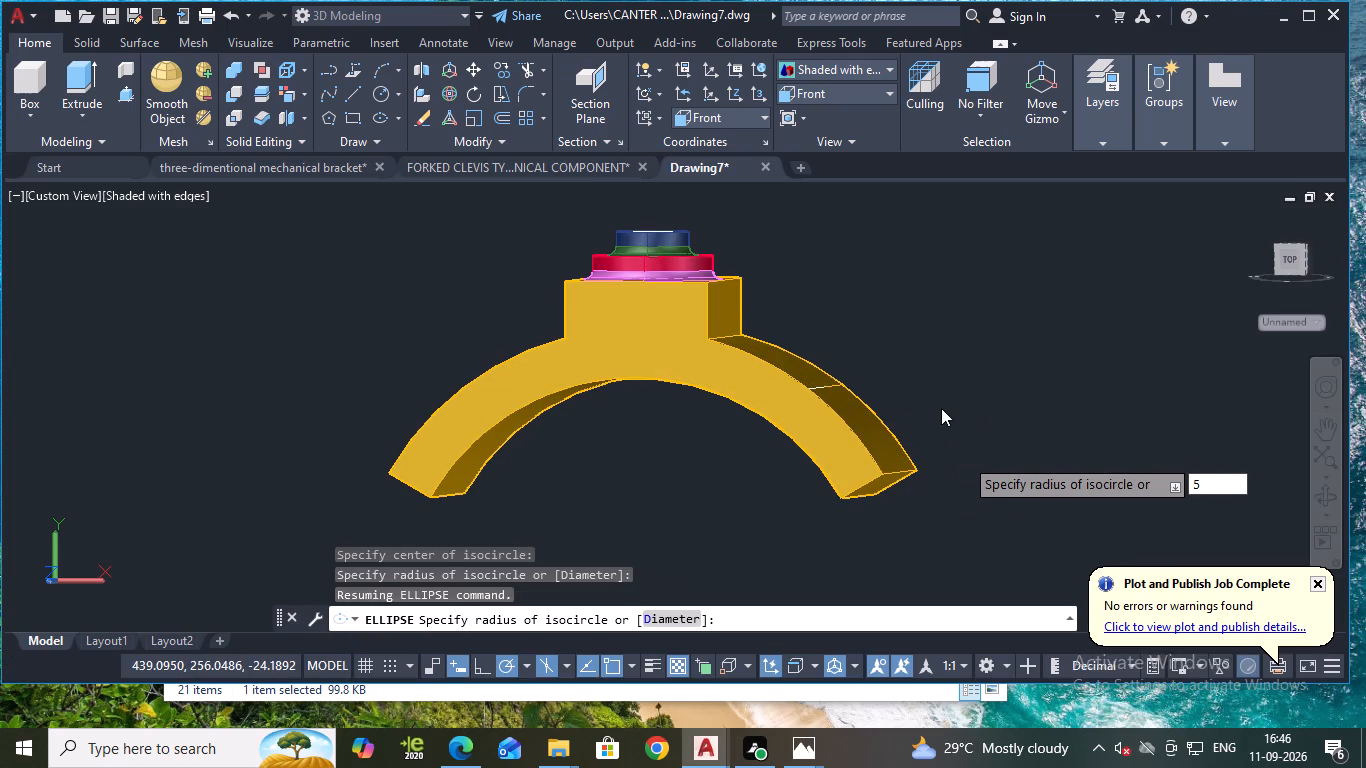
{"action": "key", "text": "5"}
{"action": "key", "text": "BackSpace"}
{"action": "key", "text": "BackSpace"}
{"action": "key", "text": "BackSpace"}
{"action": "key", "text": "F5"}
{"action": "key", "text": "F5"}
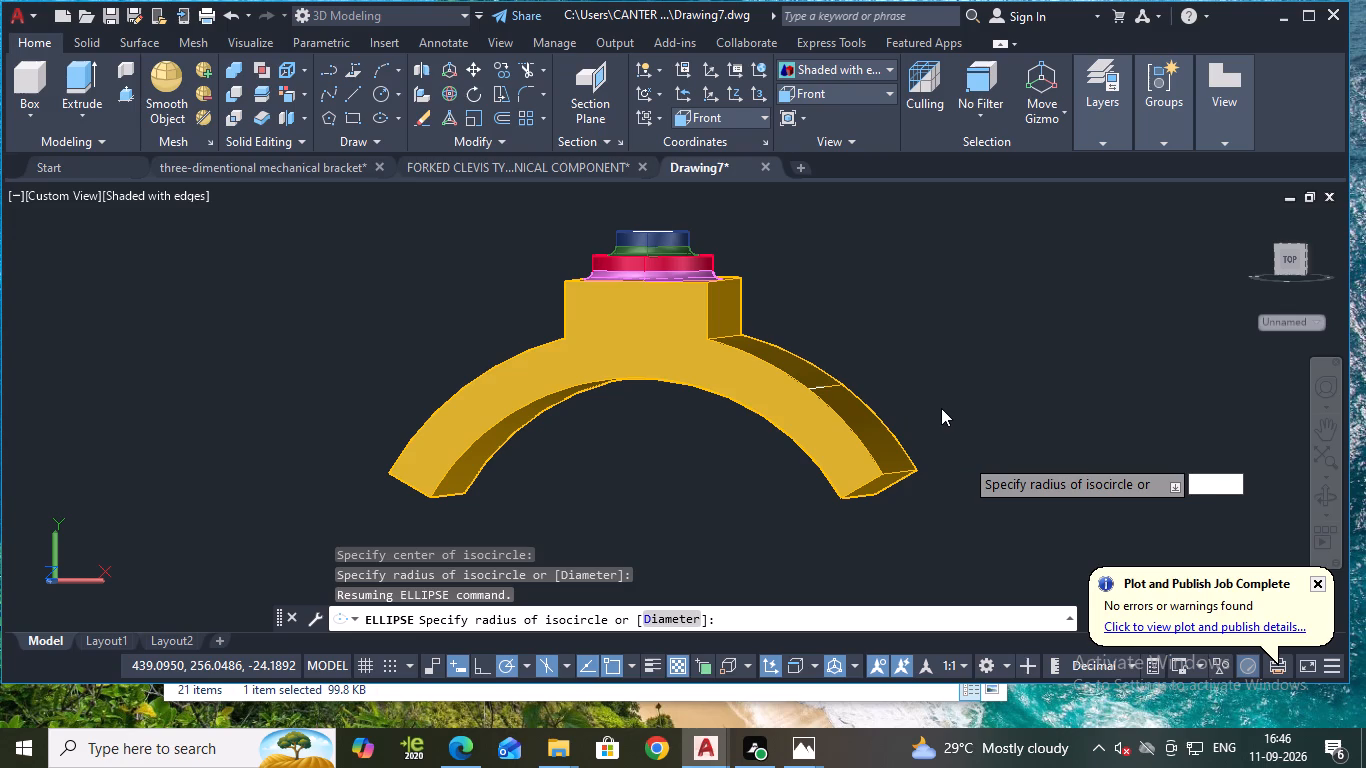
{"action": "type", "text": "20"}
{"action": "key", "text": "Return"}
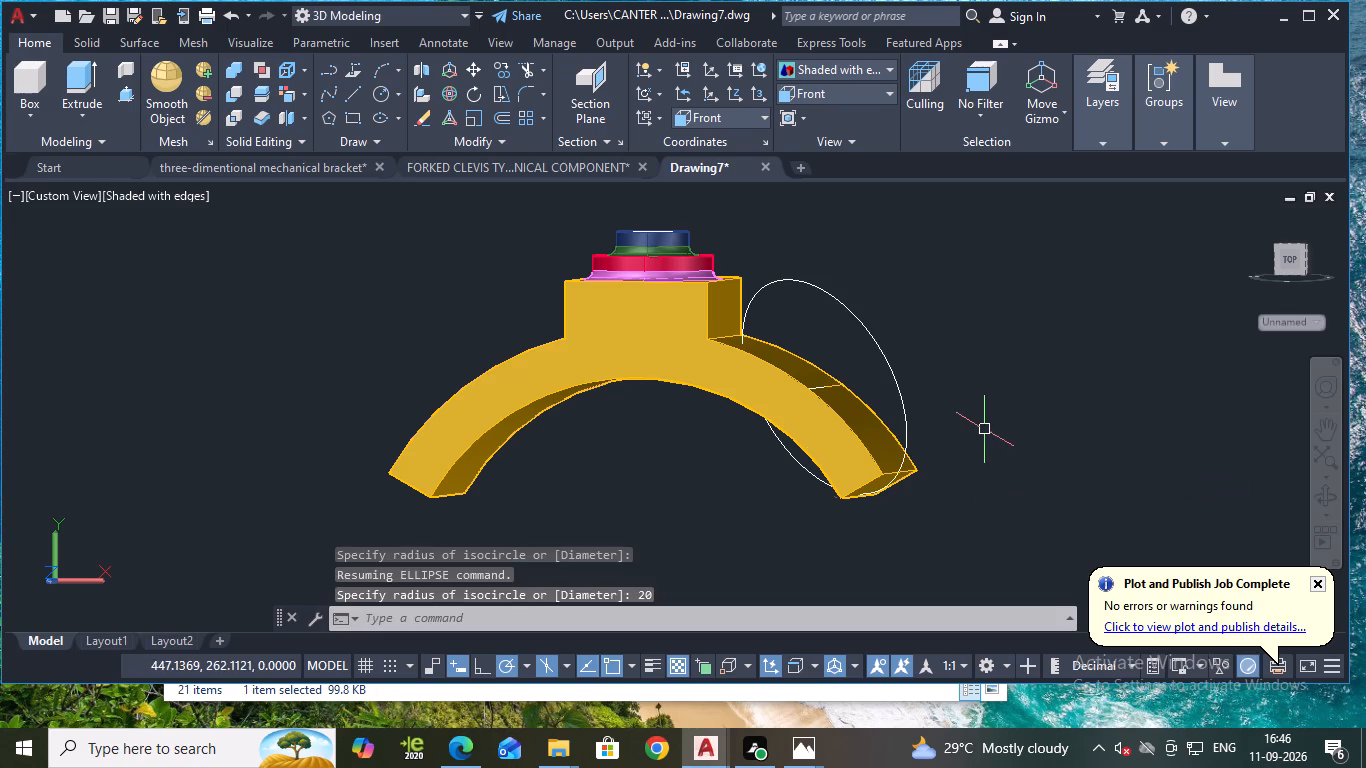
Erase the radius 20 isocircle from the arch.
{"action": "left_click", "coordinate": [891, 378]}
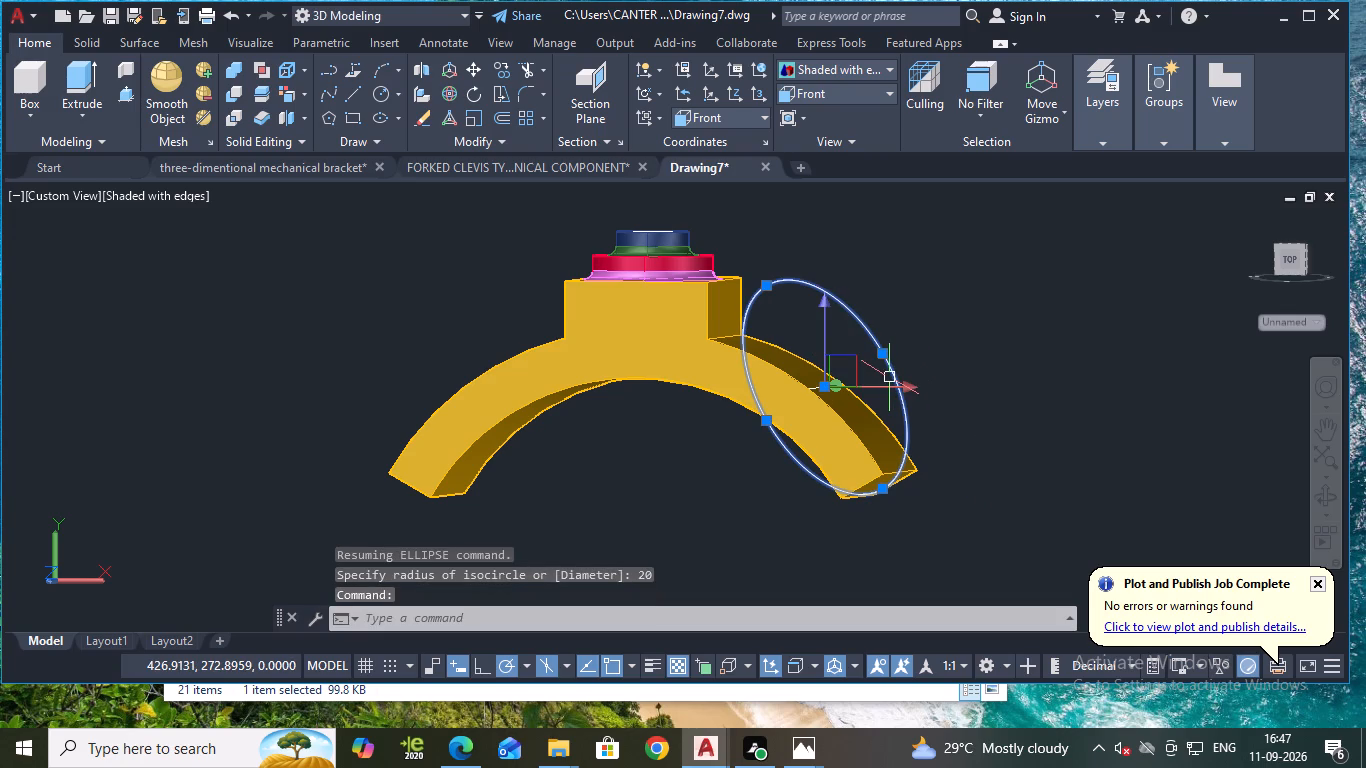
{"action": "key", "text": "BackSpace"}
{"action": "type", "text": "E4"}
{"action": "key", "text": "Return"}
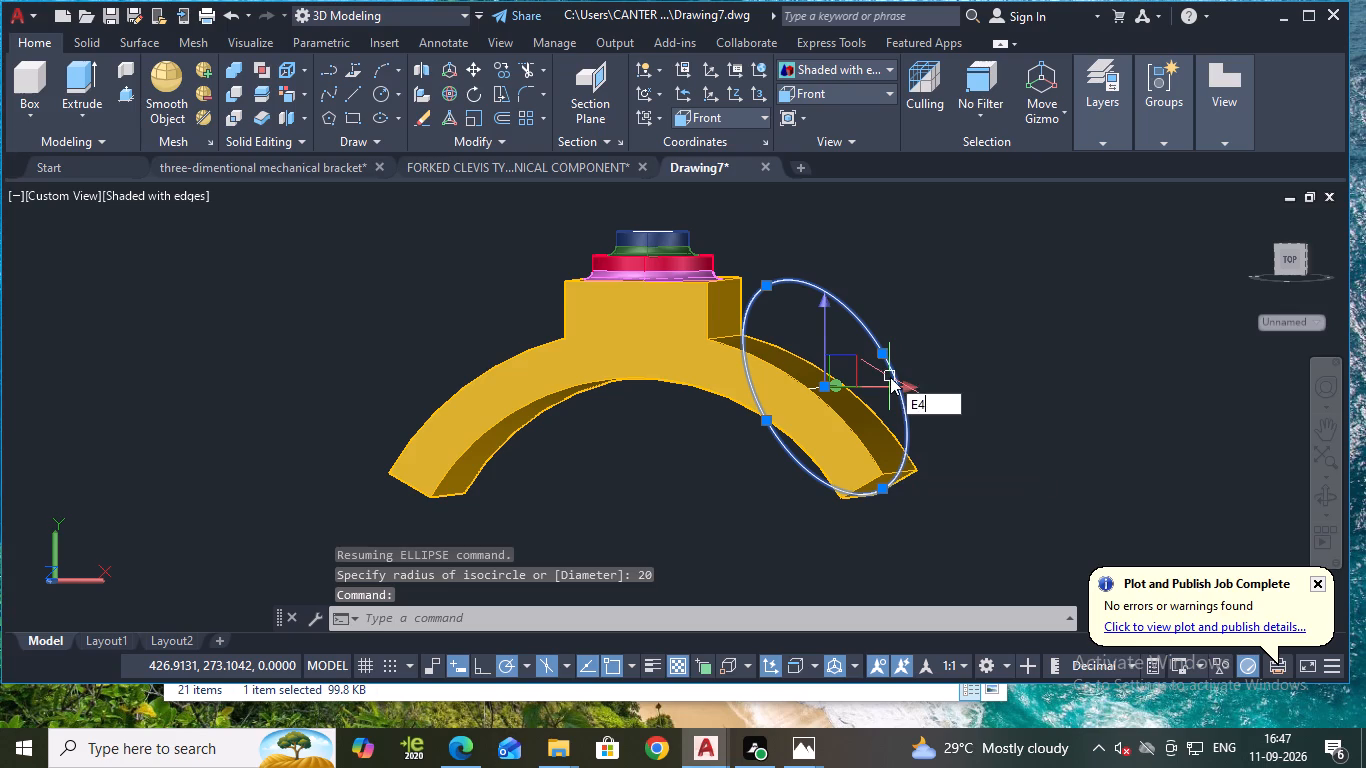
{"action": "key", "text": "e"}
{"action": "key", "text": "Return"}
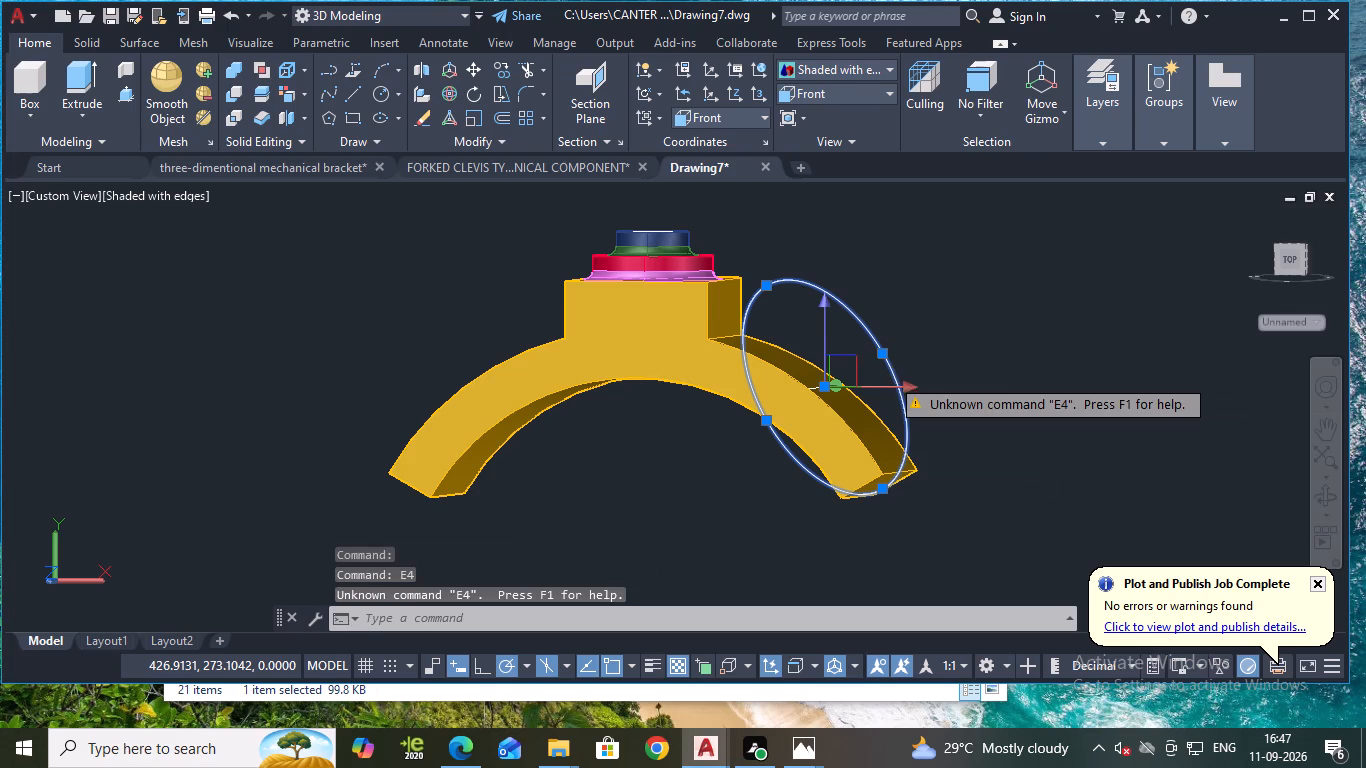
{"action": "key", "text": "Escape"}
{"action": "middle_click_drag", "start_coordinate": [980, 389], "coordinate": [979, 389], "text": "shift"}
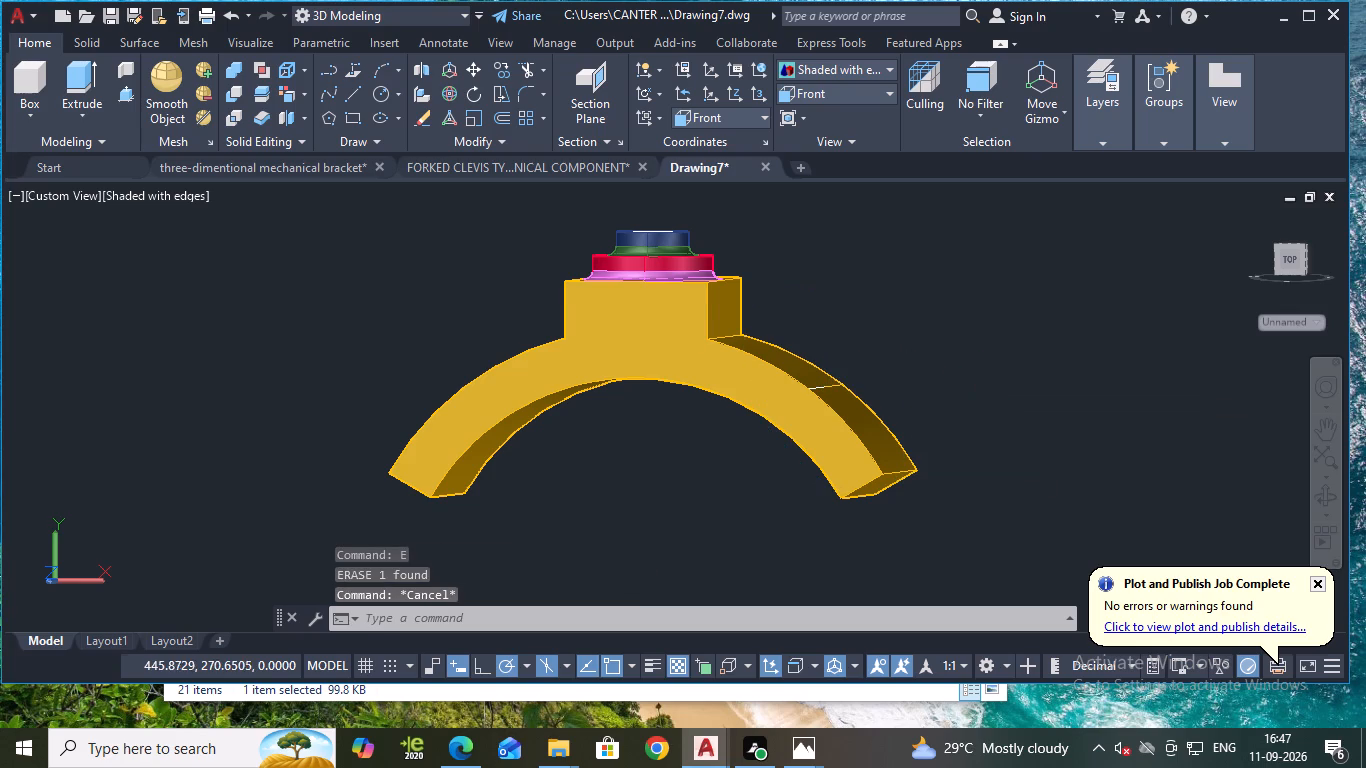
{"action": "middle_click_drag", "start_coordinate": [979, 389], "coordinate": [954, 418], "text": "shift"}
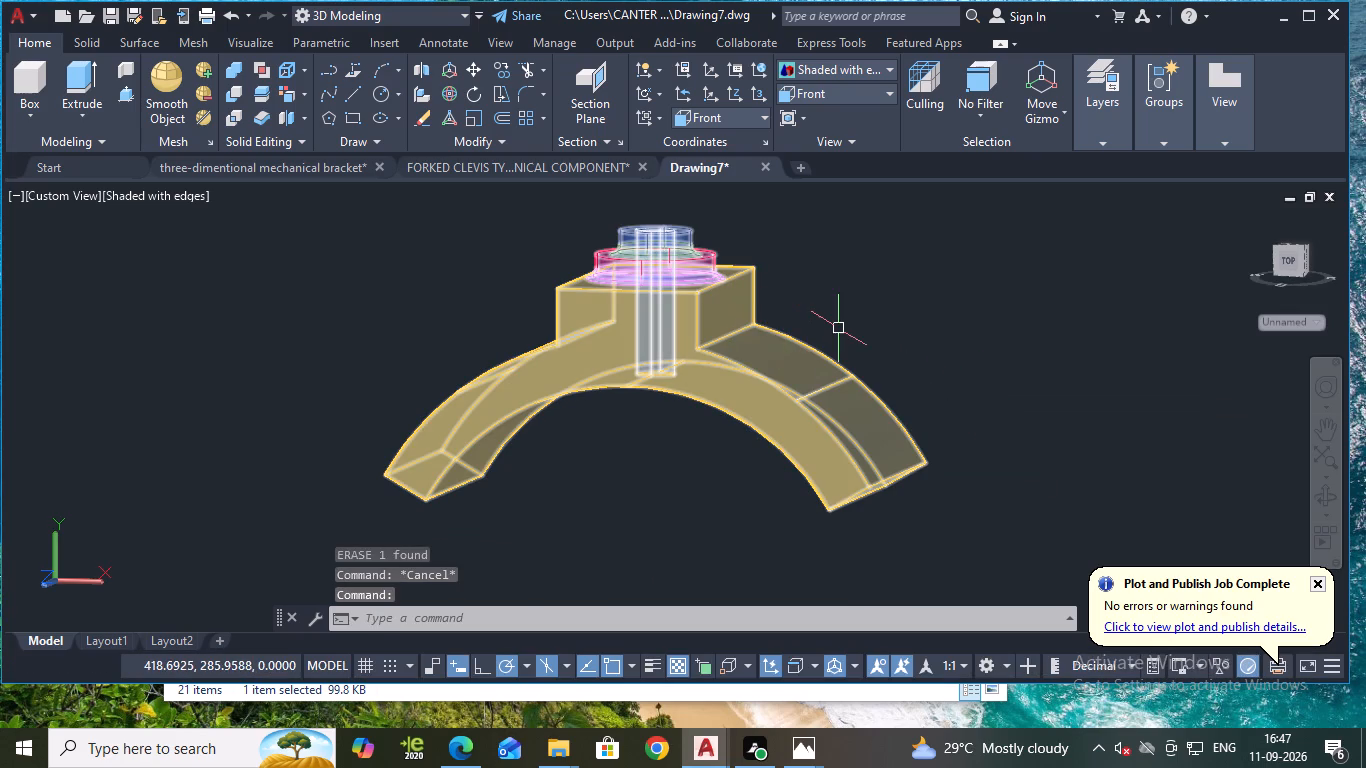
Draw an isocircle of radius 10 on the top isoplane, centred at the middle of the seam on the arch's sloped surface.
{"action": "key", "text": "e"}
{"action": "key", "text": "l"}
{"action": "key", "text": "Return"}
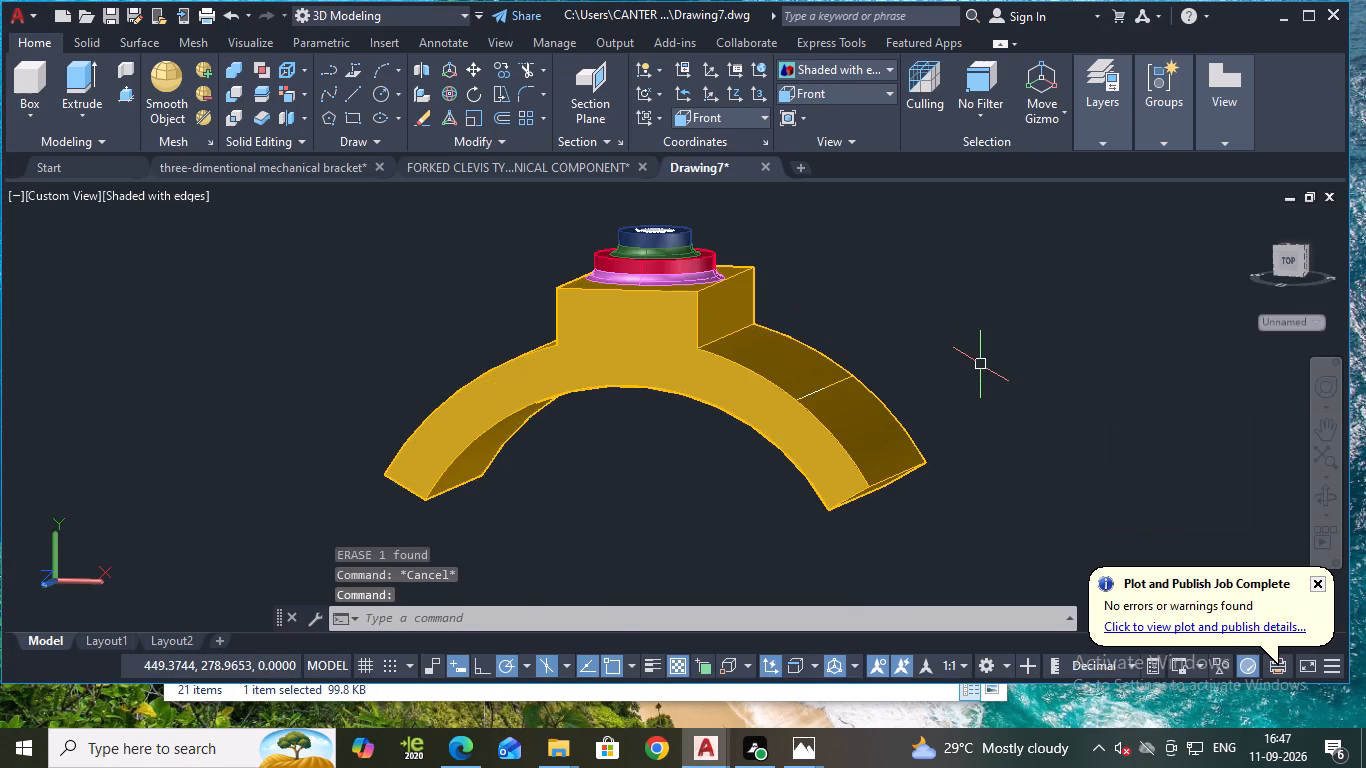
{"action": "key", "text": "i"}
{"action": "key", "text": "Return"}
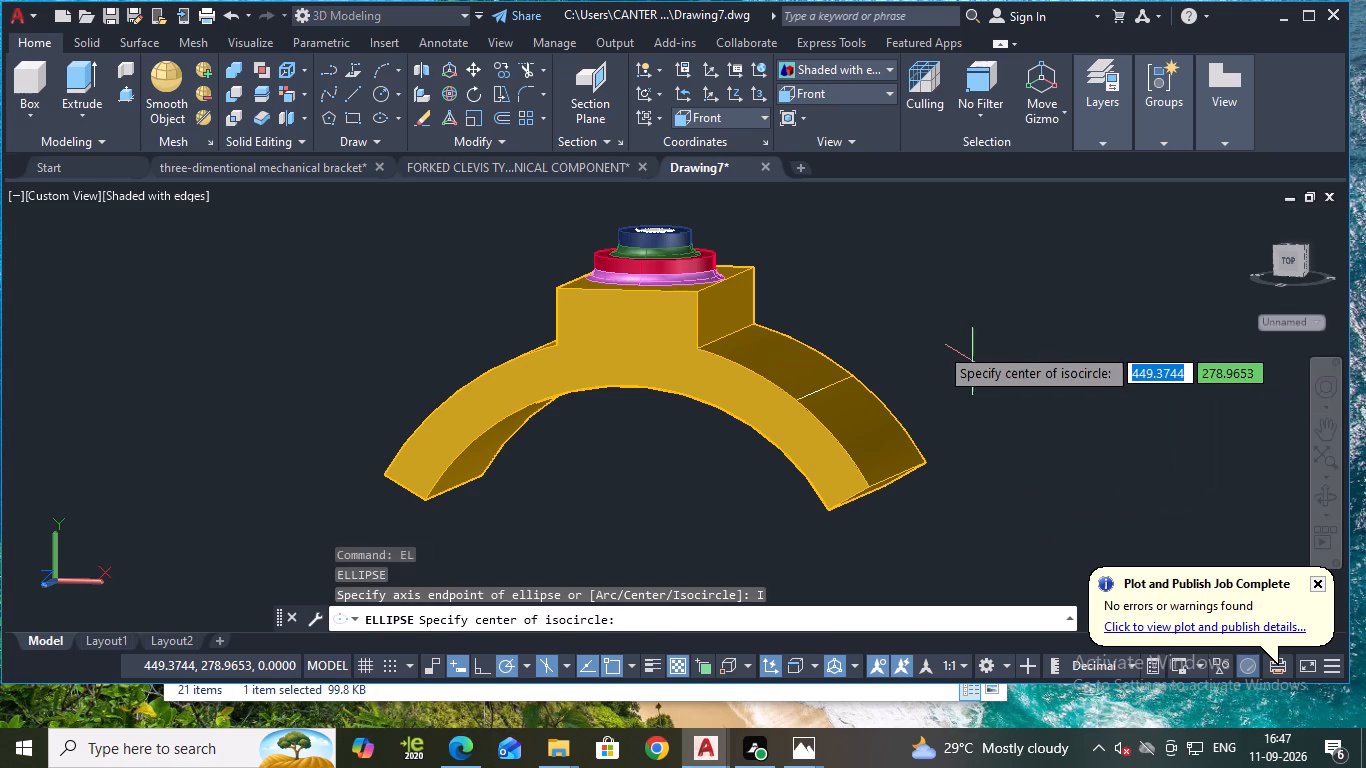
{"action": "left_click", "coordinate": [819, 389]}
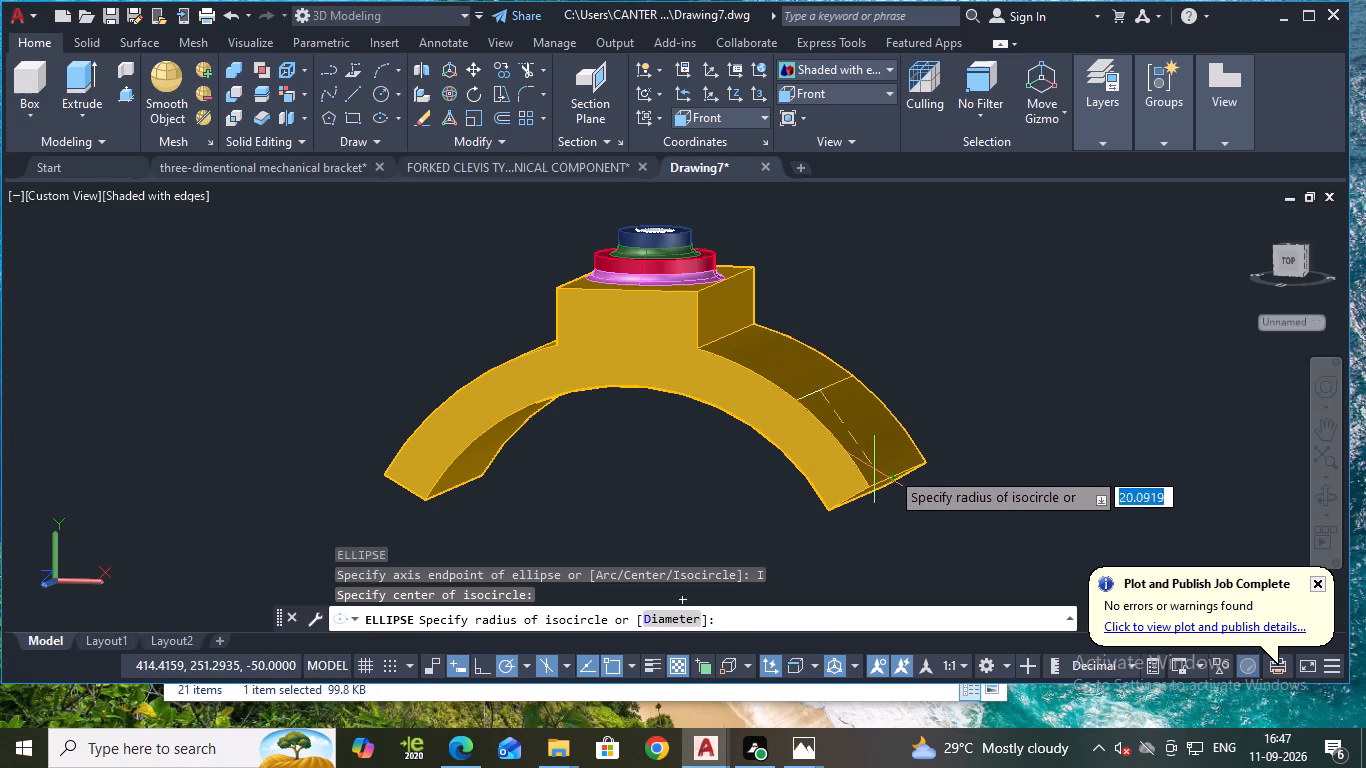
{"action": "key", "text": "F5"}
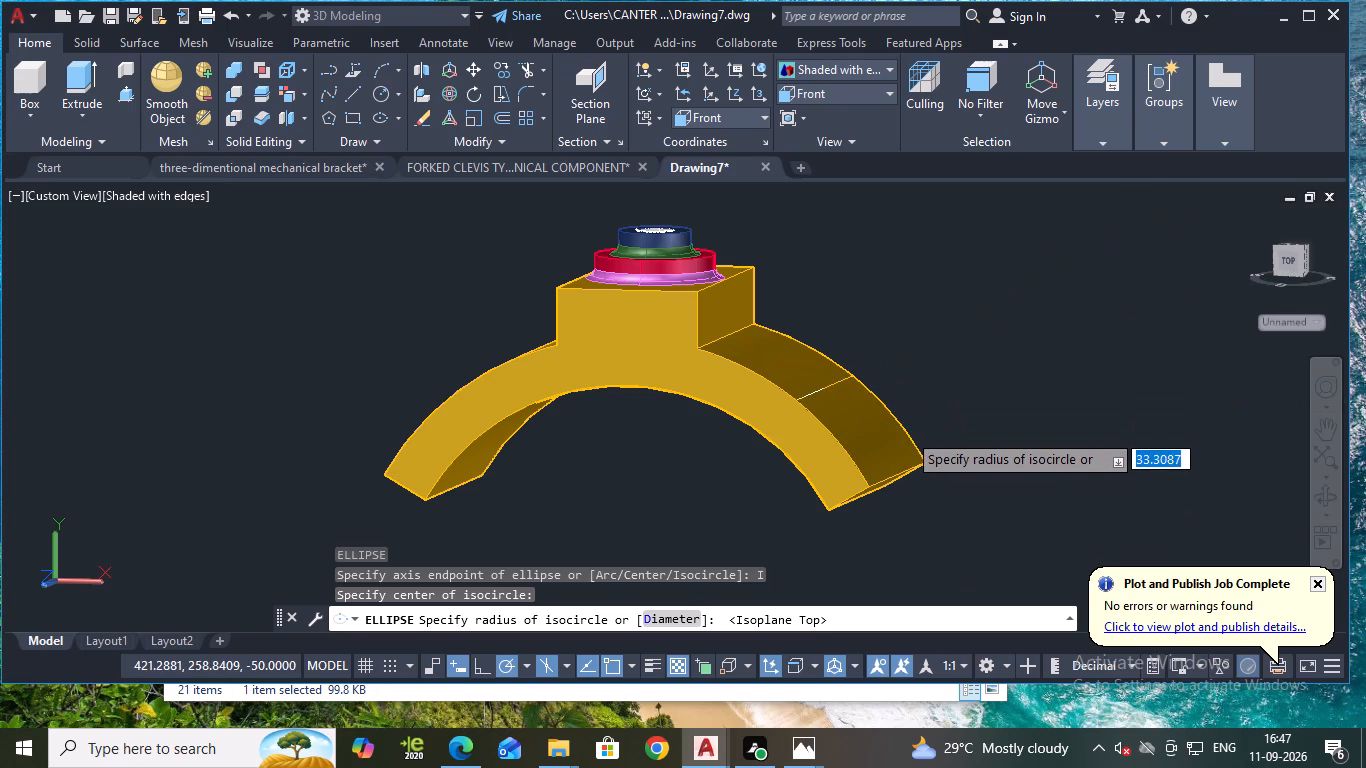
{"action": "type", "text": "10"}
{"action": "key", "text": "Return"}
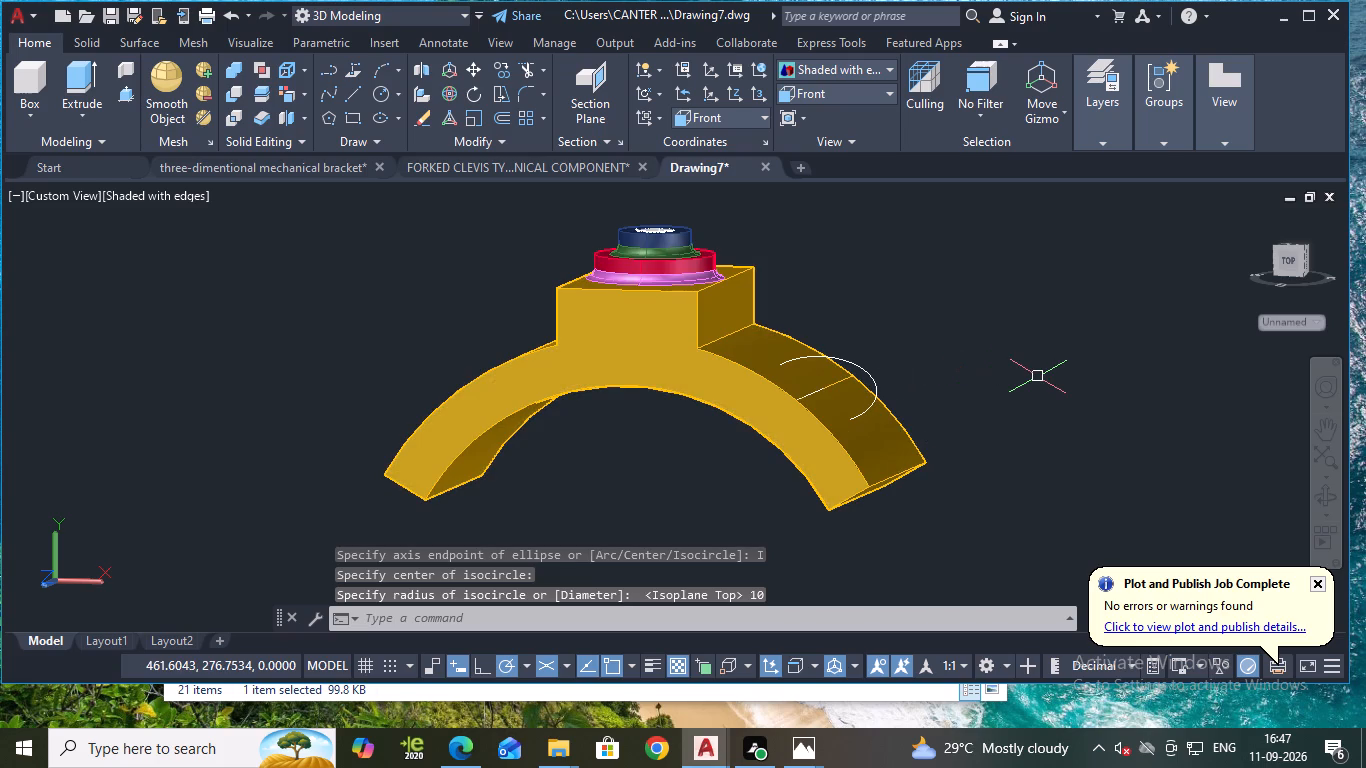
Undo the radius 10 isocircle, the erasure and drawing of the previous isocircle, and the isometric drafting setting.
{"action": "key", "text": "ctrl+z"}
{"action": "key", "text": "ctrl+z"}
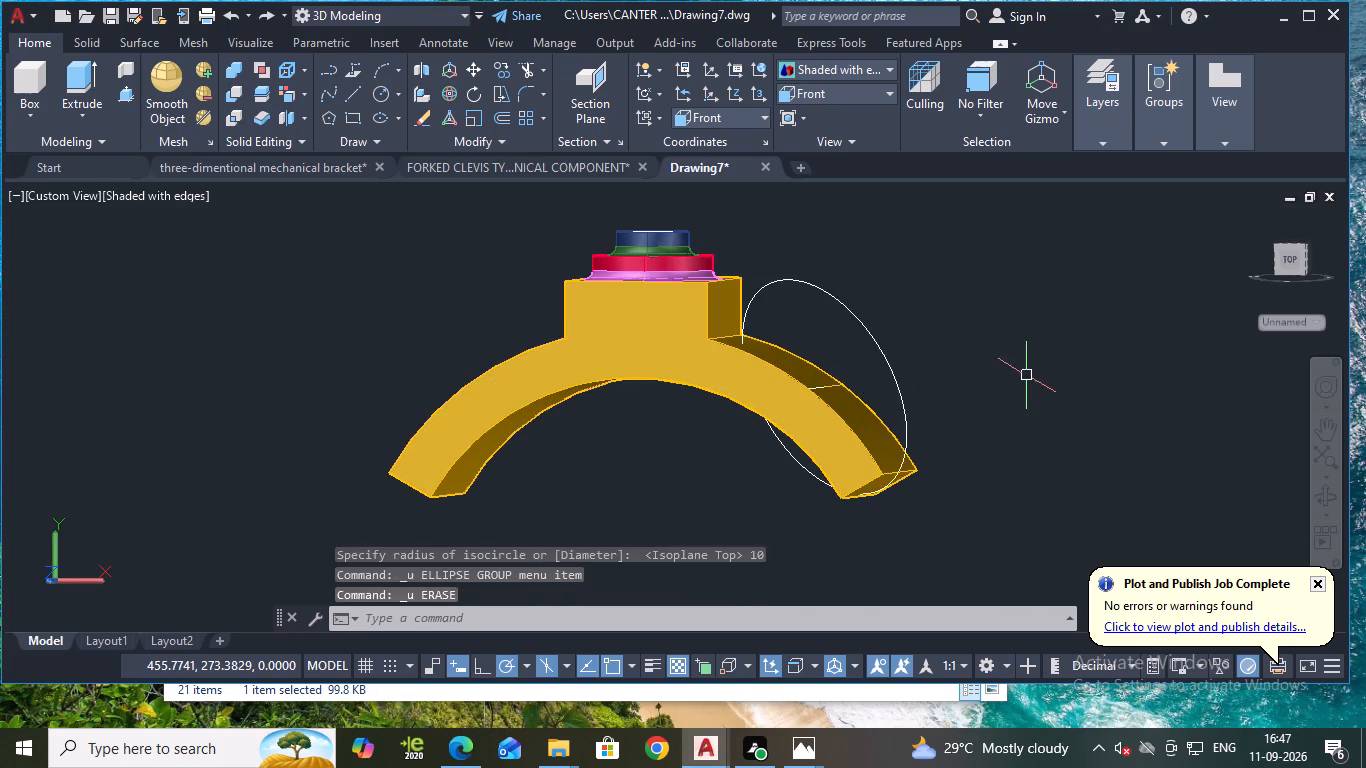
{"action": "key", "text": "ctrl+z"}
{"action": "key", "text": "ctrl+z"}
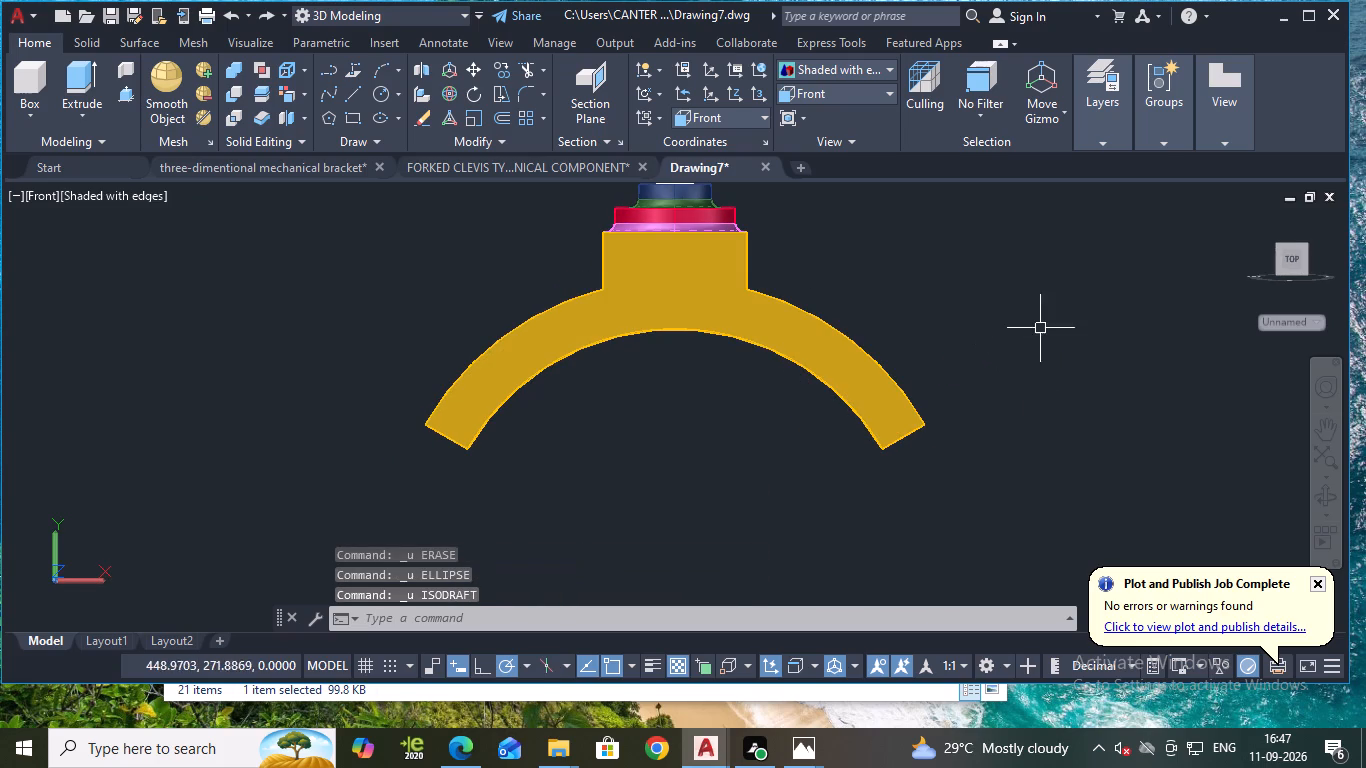
Show the model in the 2D Wireframe style and erase the line drawn along the seam of the arch's sloped surface.
{"action": "middle_click_drag", "start_coordinate": [1043, 327], "coordinate": [1006, 386], "text": "shift"}
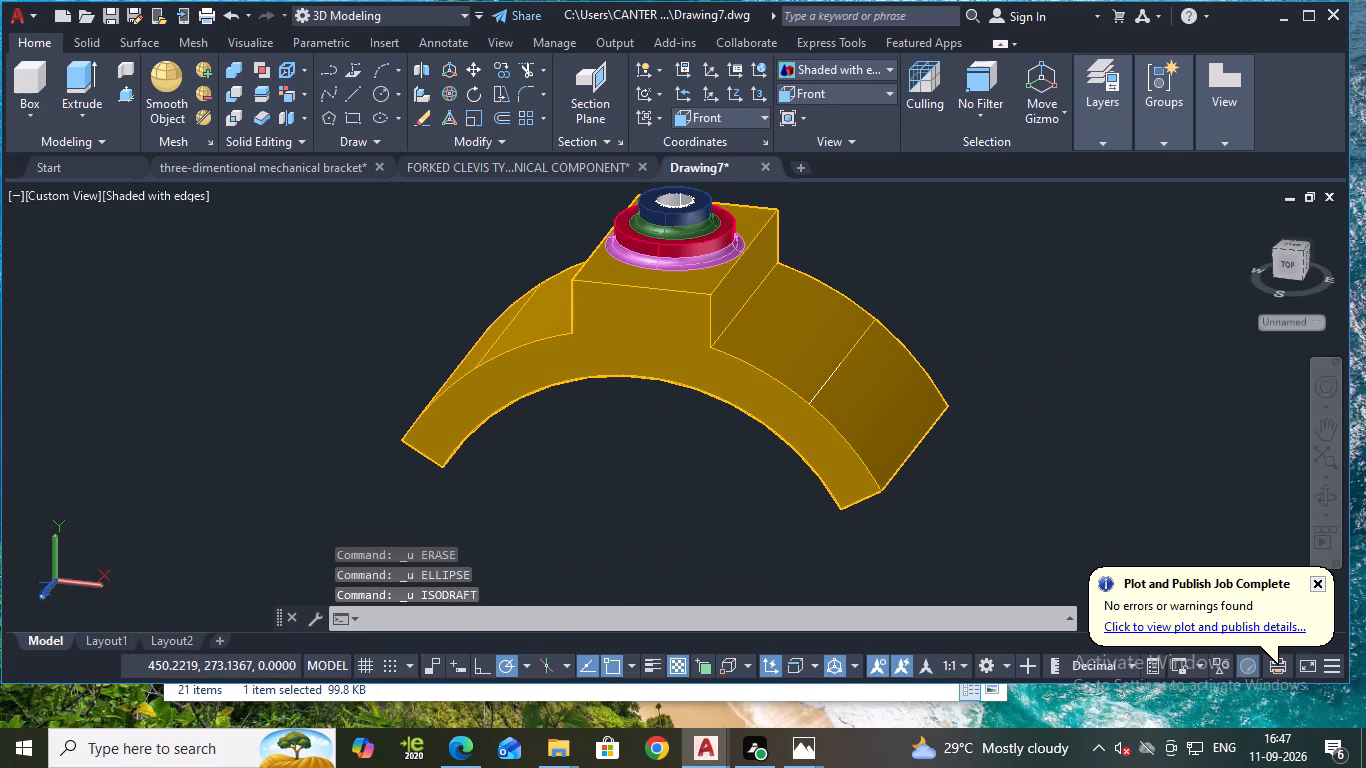
{"action": "left_click", "coordinate": [812, 71]}
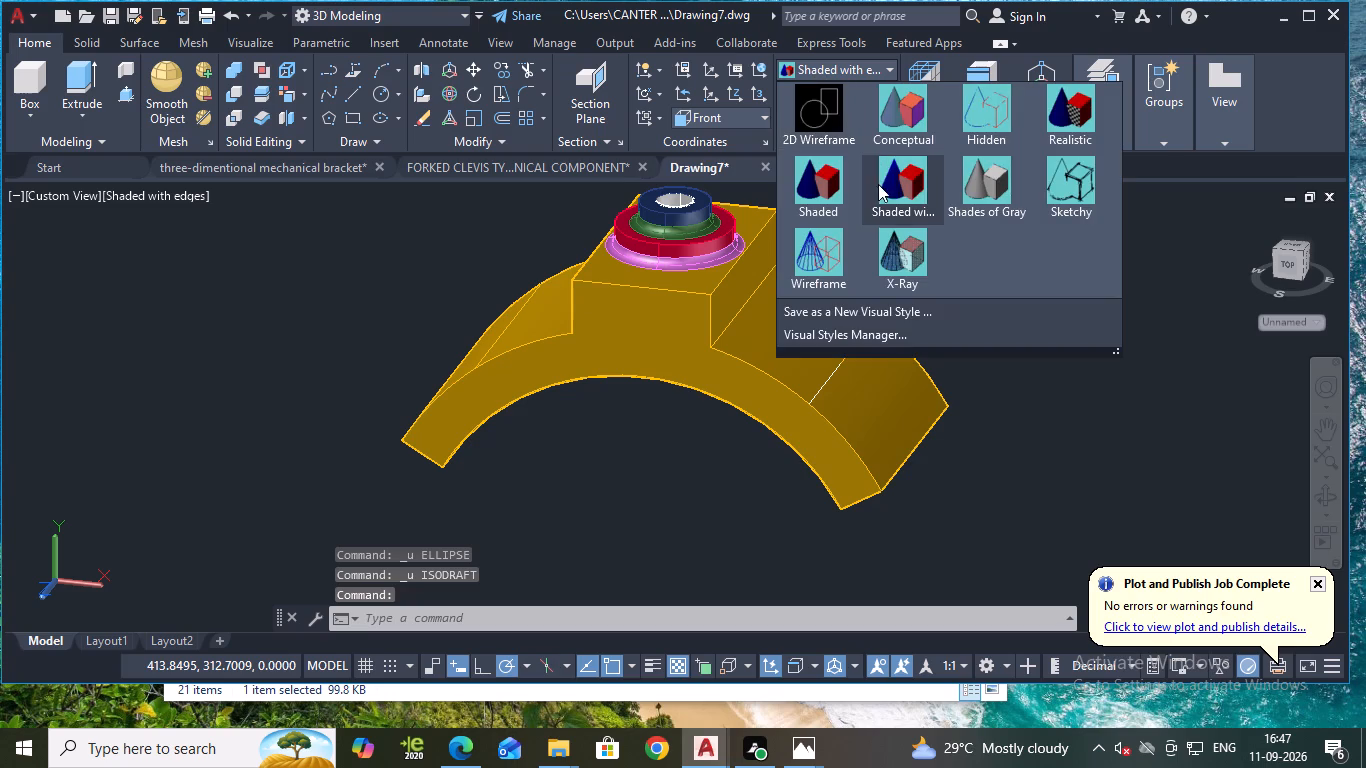
{"action": "left_click", "coordinate": [836, 118]}
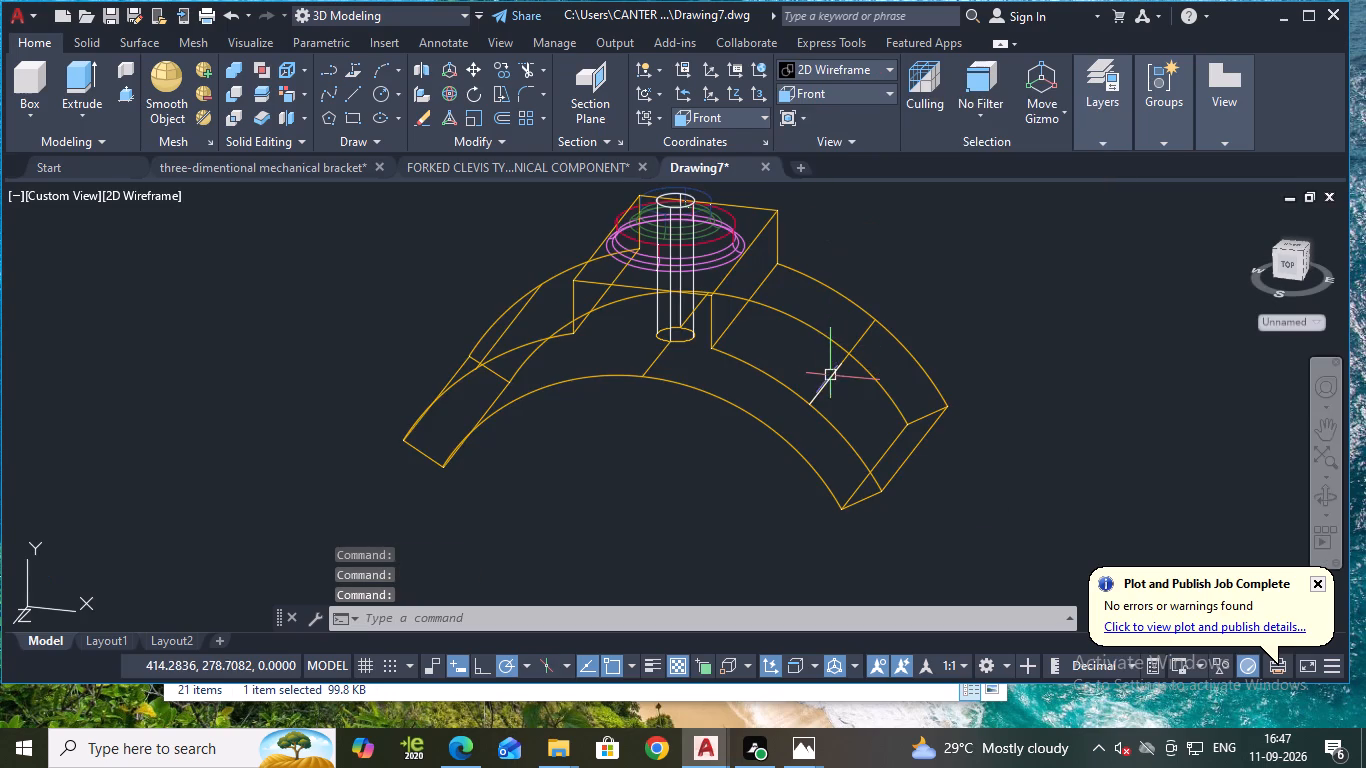
{"action": "left_click", "coordinate": [832, 383]}
{"action": "key", "text": "Delete"}
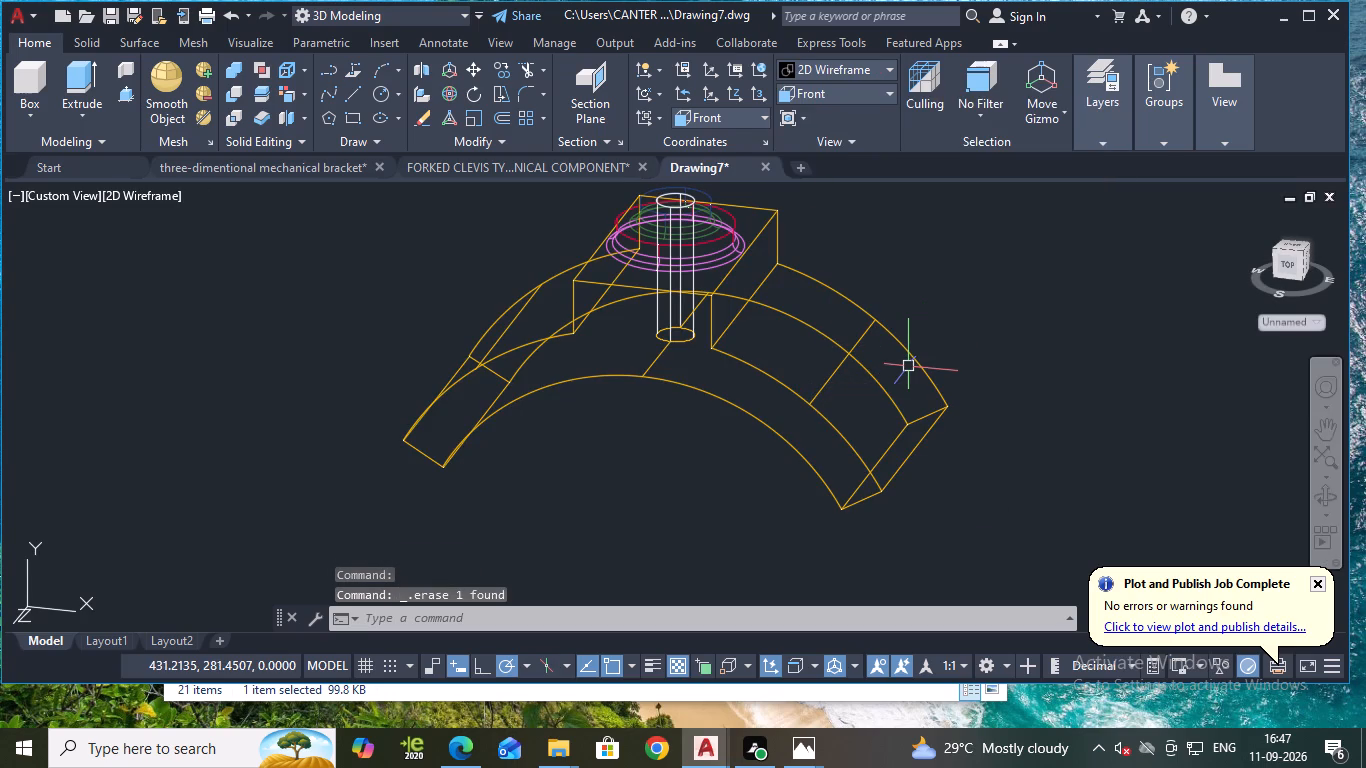
Try the Shades of Gray visual style on the bracket, then set it to Shaded with edges.
{"action": "left_click", "coordinate": [837, 69]}
{"action": "left_click", "coordinate": [974, 200]}
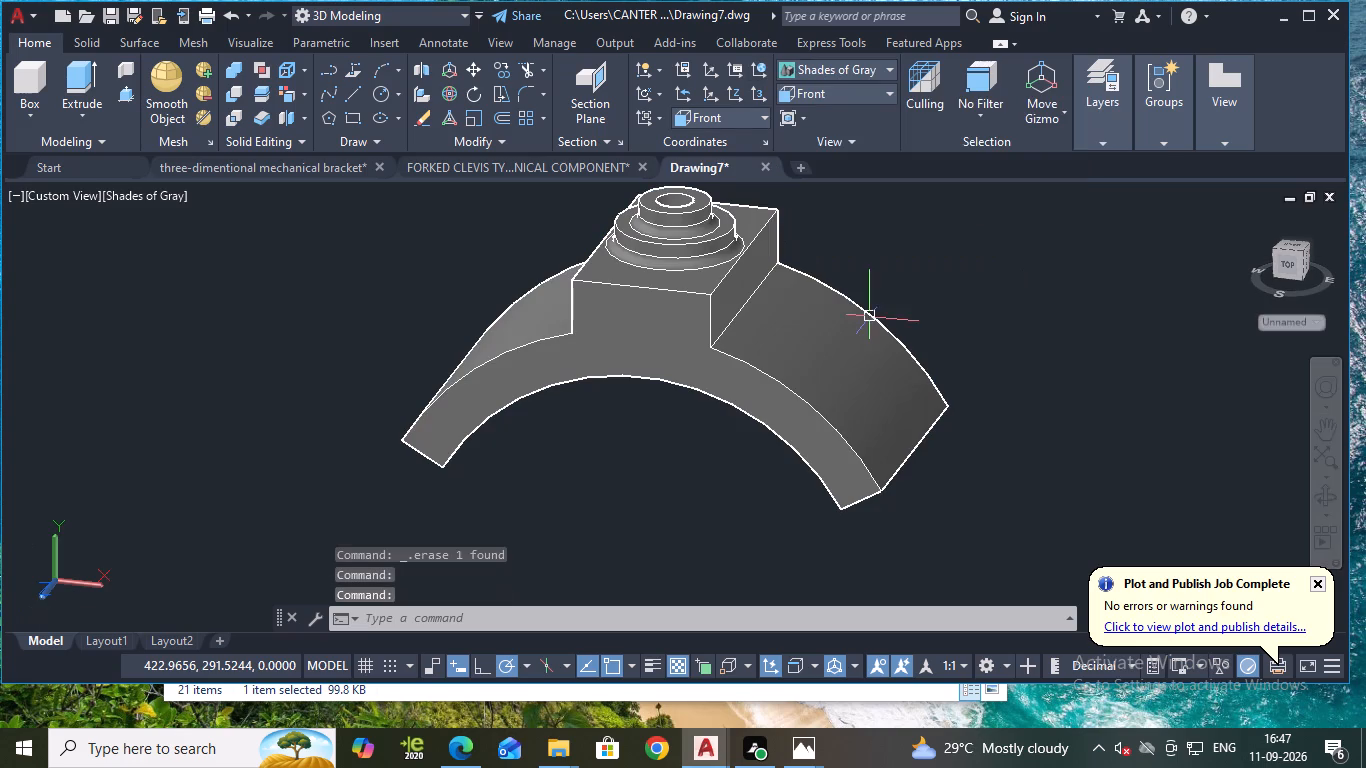
{"action": "left_click", "coordinate": [176, 199]}
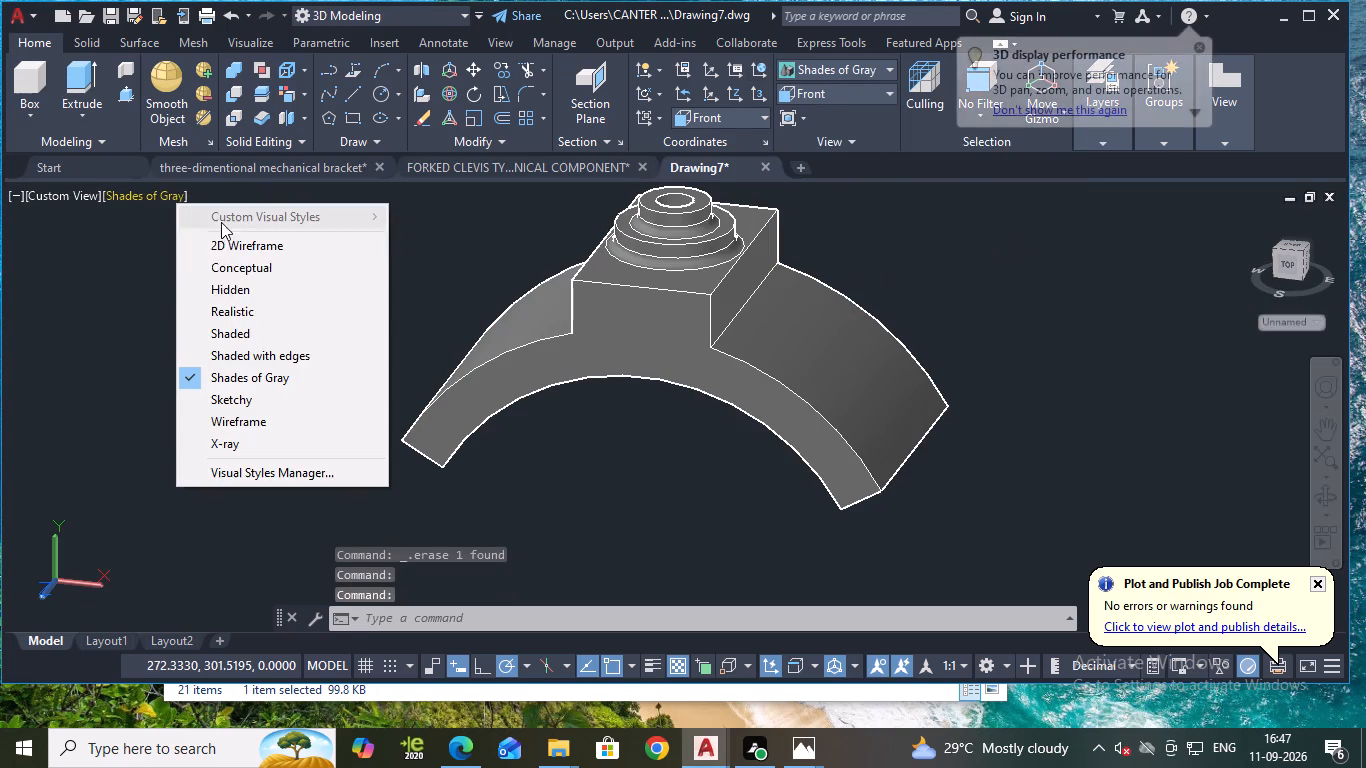
{"action": "left_click", "coordinate": [277, 360]}
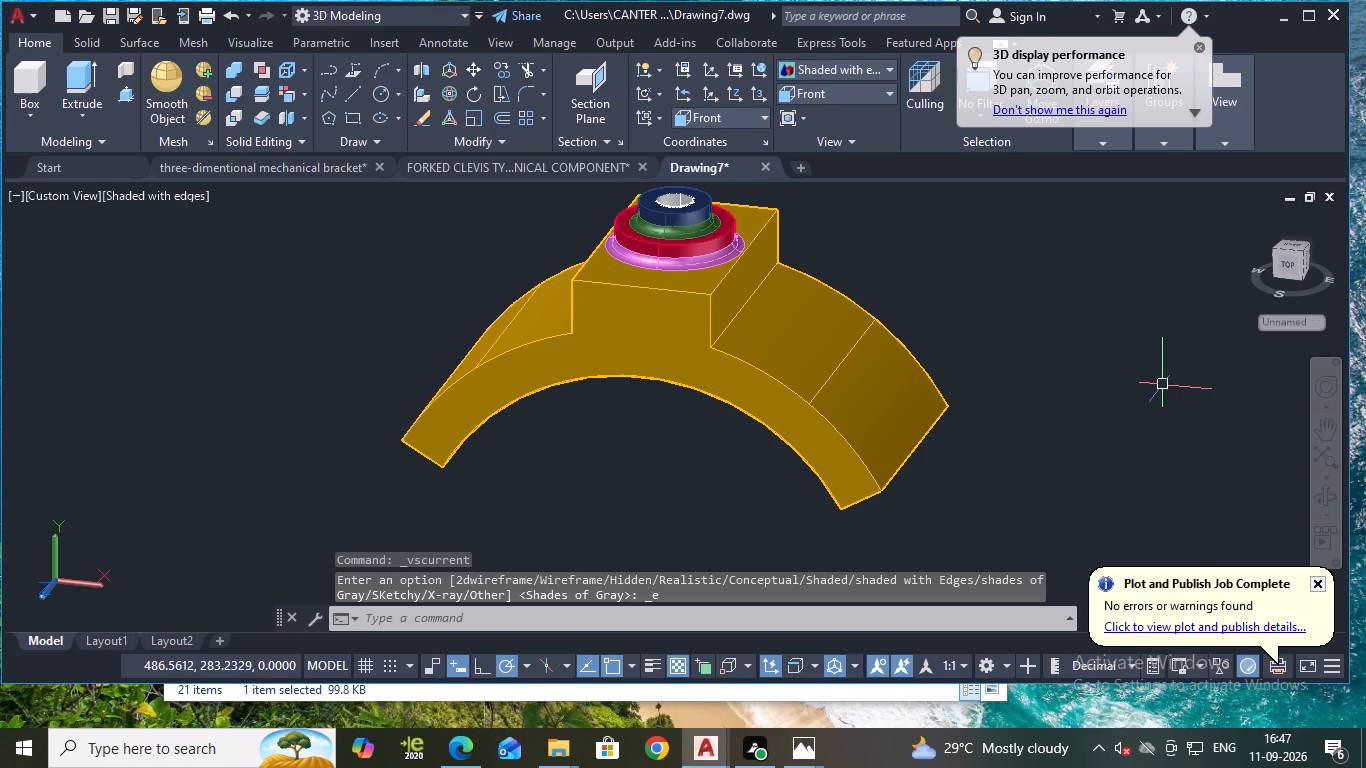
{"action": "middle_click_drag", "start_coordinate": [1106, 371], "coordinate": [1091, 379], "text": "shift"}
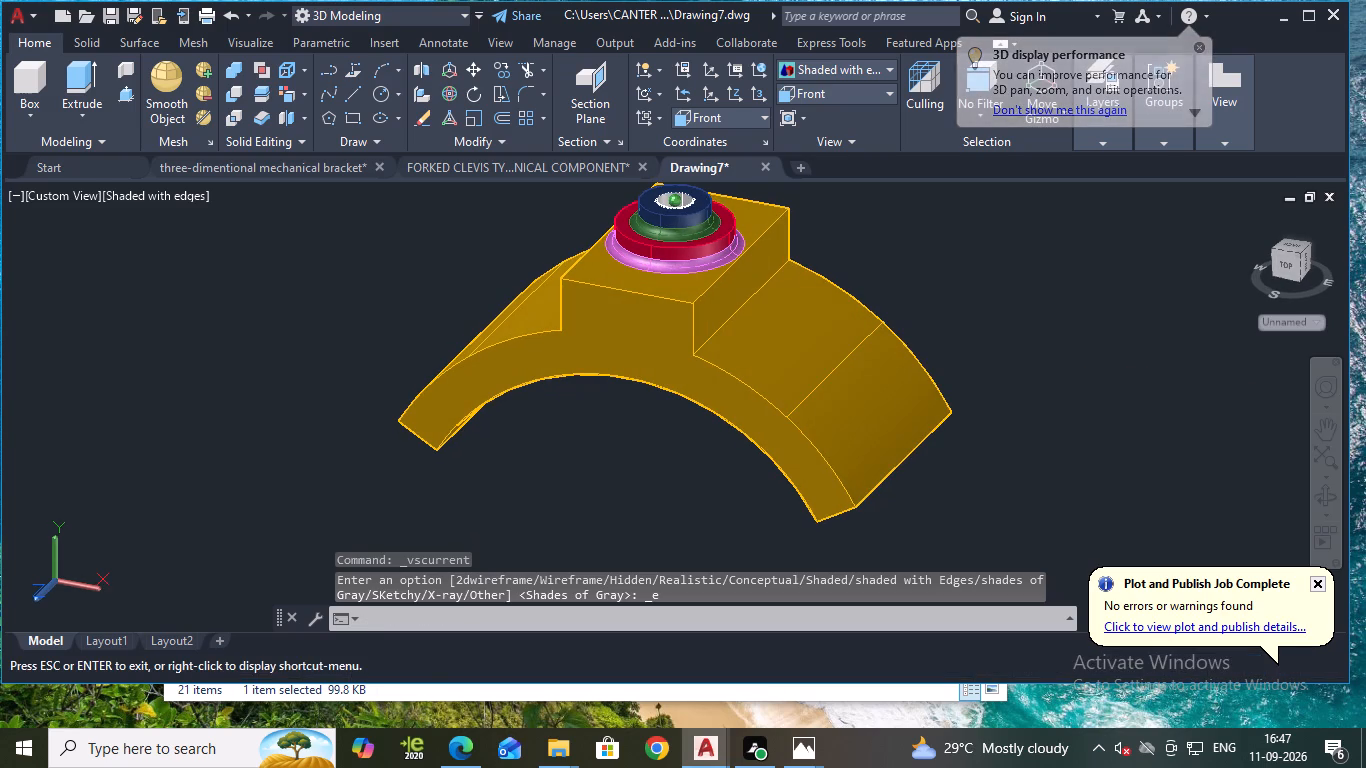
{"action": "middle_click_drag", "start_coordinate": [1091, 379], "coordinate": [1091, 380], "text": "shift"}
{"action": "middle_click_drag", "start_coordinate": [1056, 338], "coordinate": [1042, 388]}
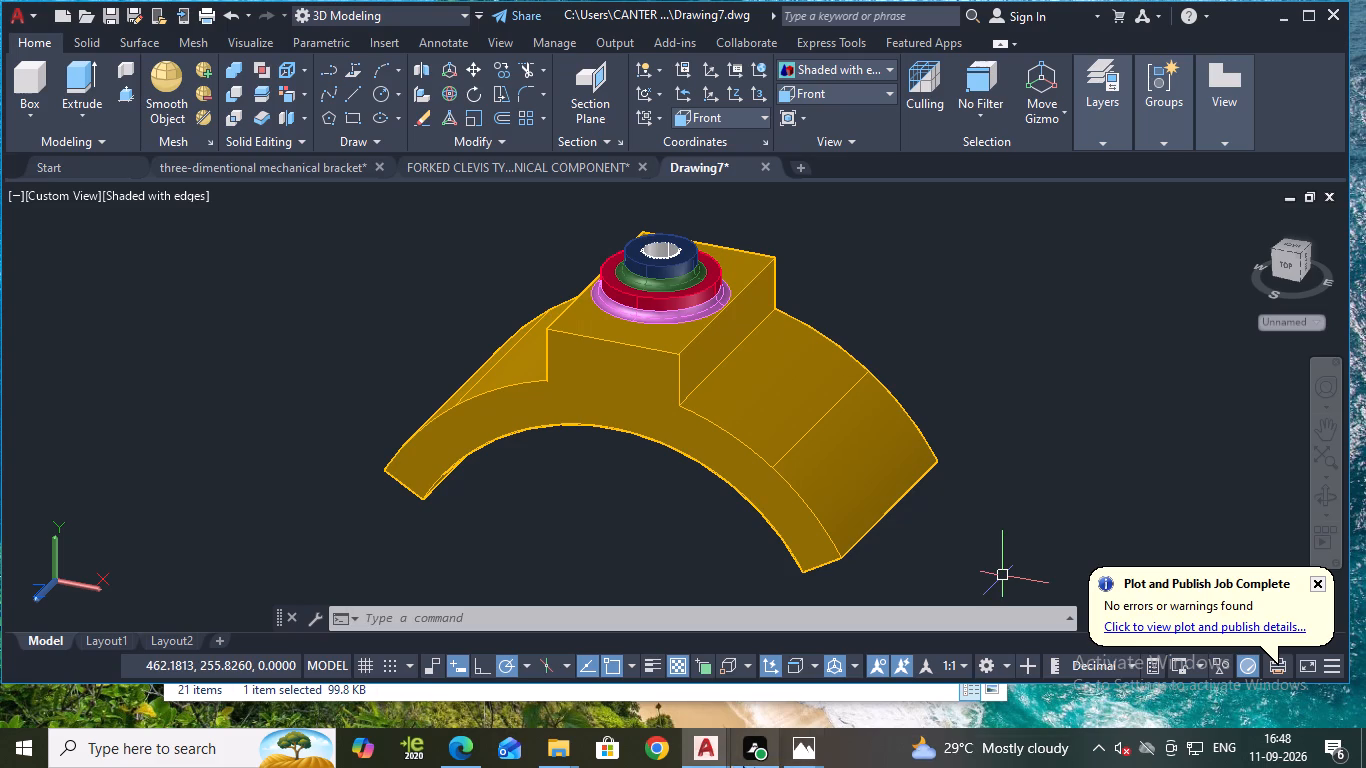
Switch to the Photos app to view the reference drawings.
{"action": "left_click", "coordinate": [719, 754]}
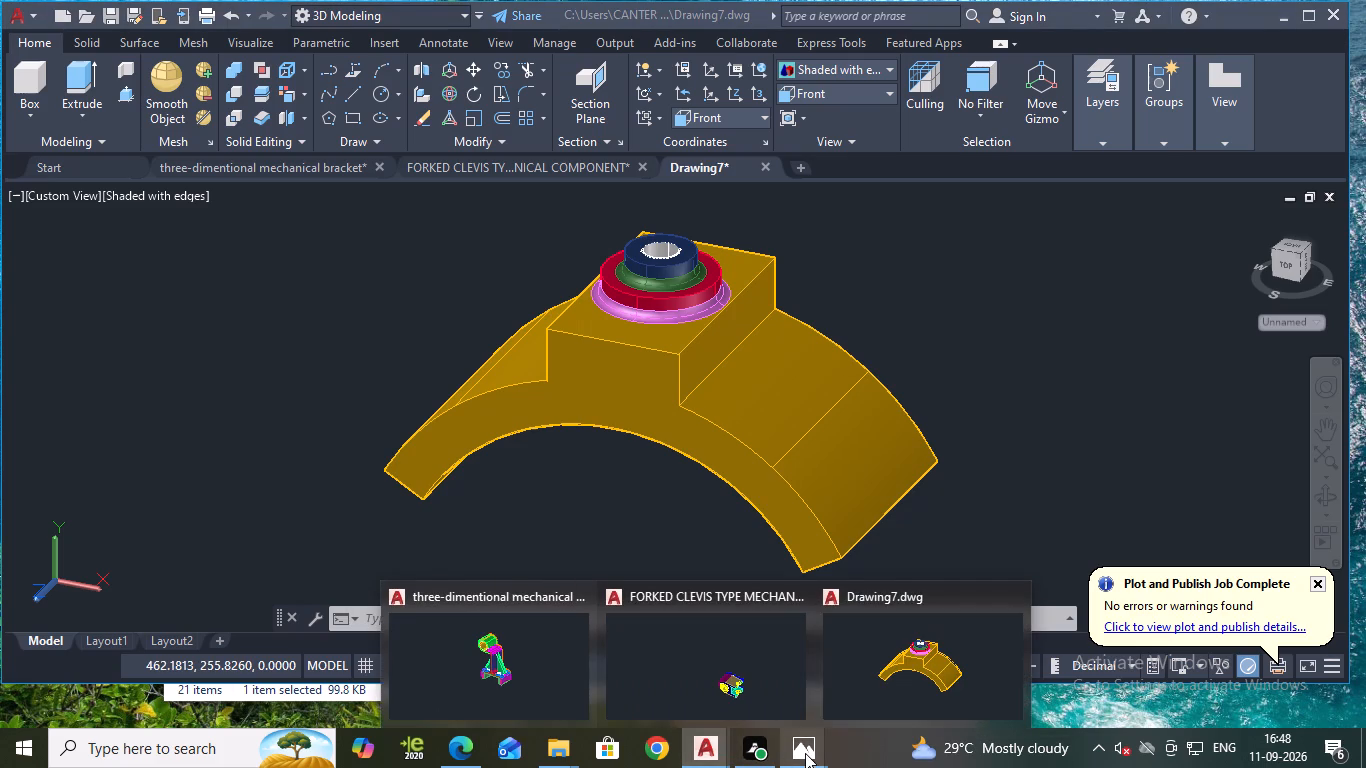
{"action": "left_click", "coordinate": [805, 753]}
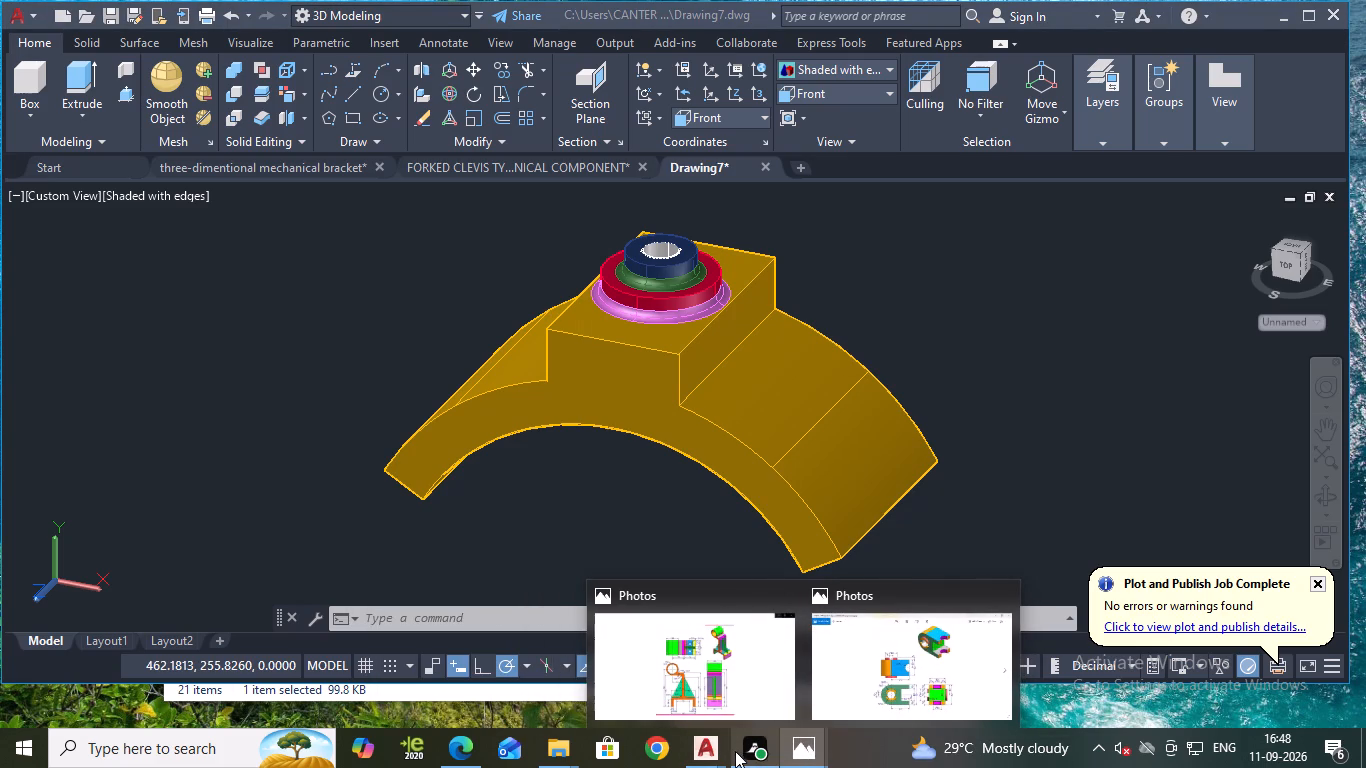
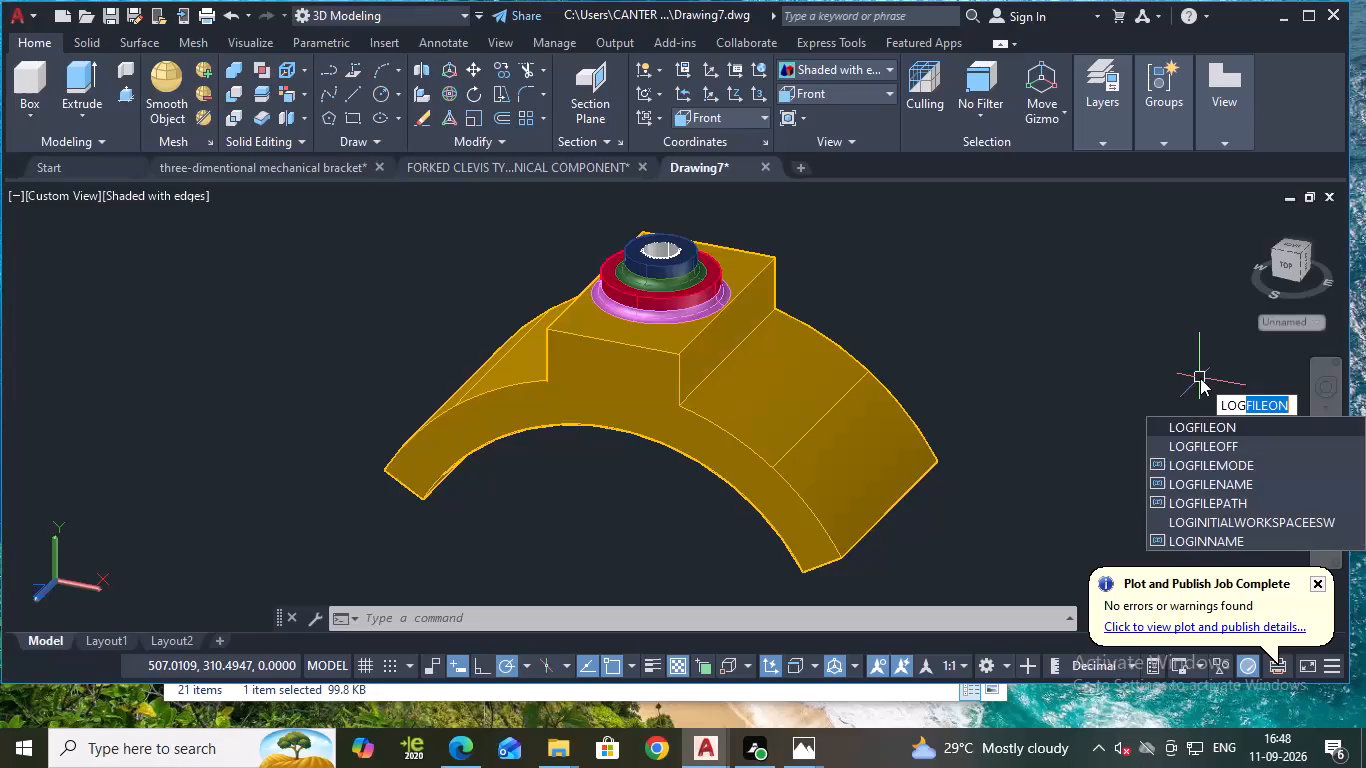
Turn off command history logging with LOGFILEOFF.
{"action": "left_click", "coordinate": [1235, 452]}
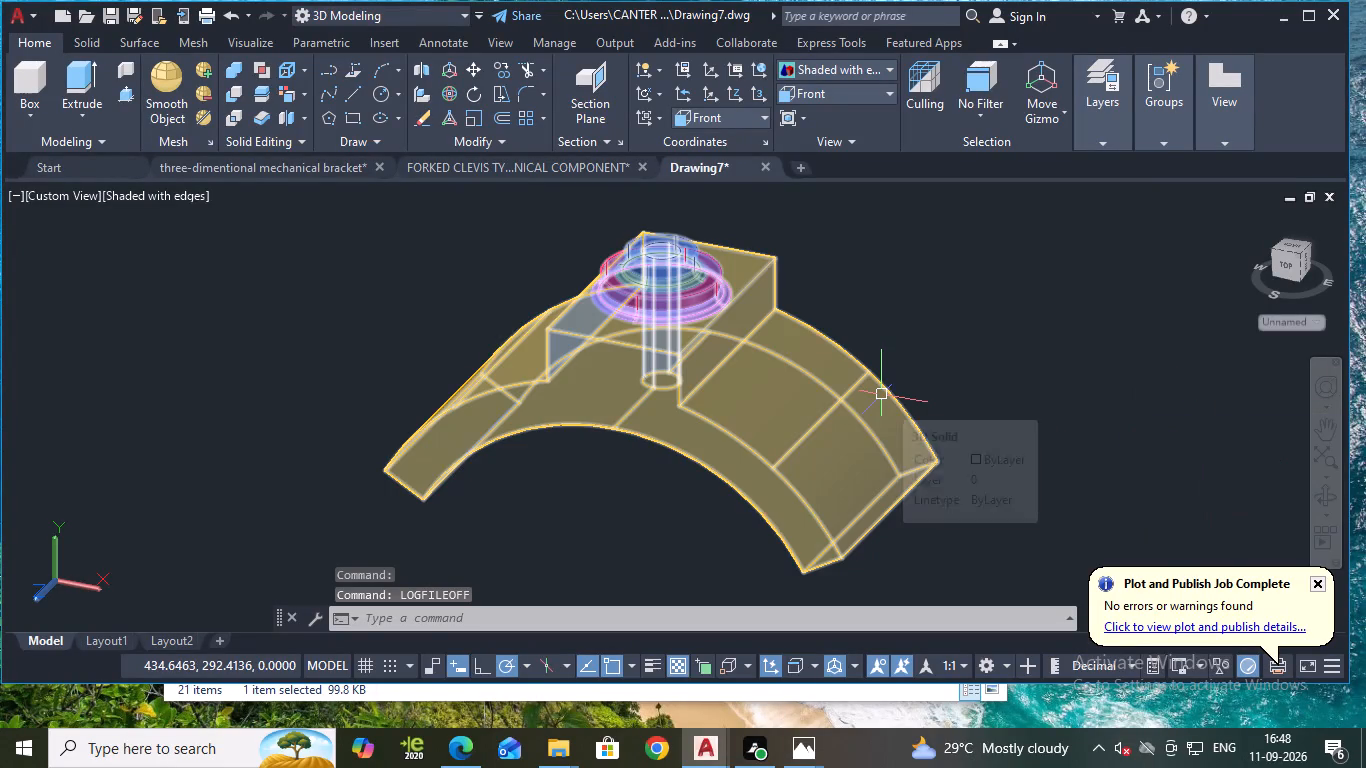
Save the bracket drawing under its current name.
{"action": "key", "text": "ctrl+s"}
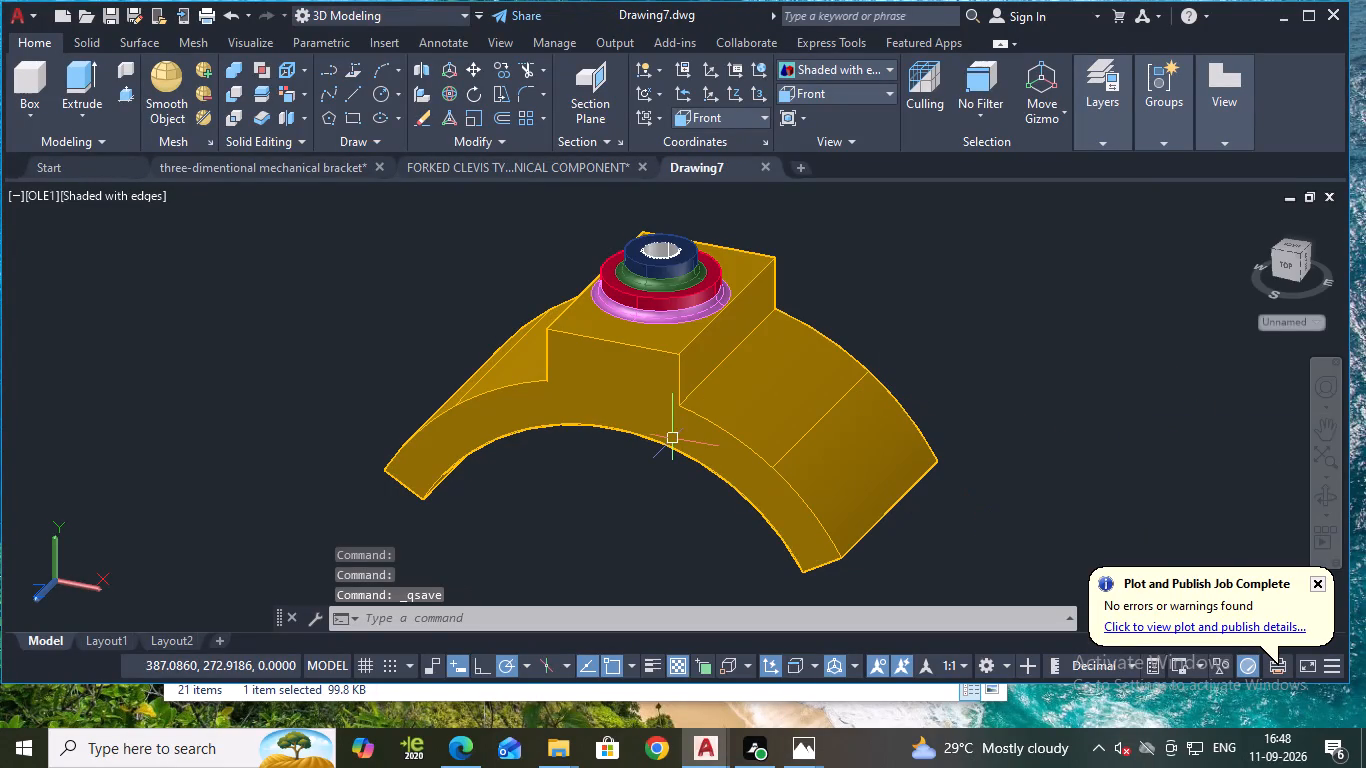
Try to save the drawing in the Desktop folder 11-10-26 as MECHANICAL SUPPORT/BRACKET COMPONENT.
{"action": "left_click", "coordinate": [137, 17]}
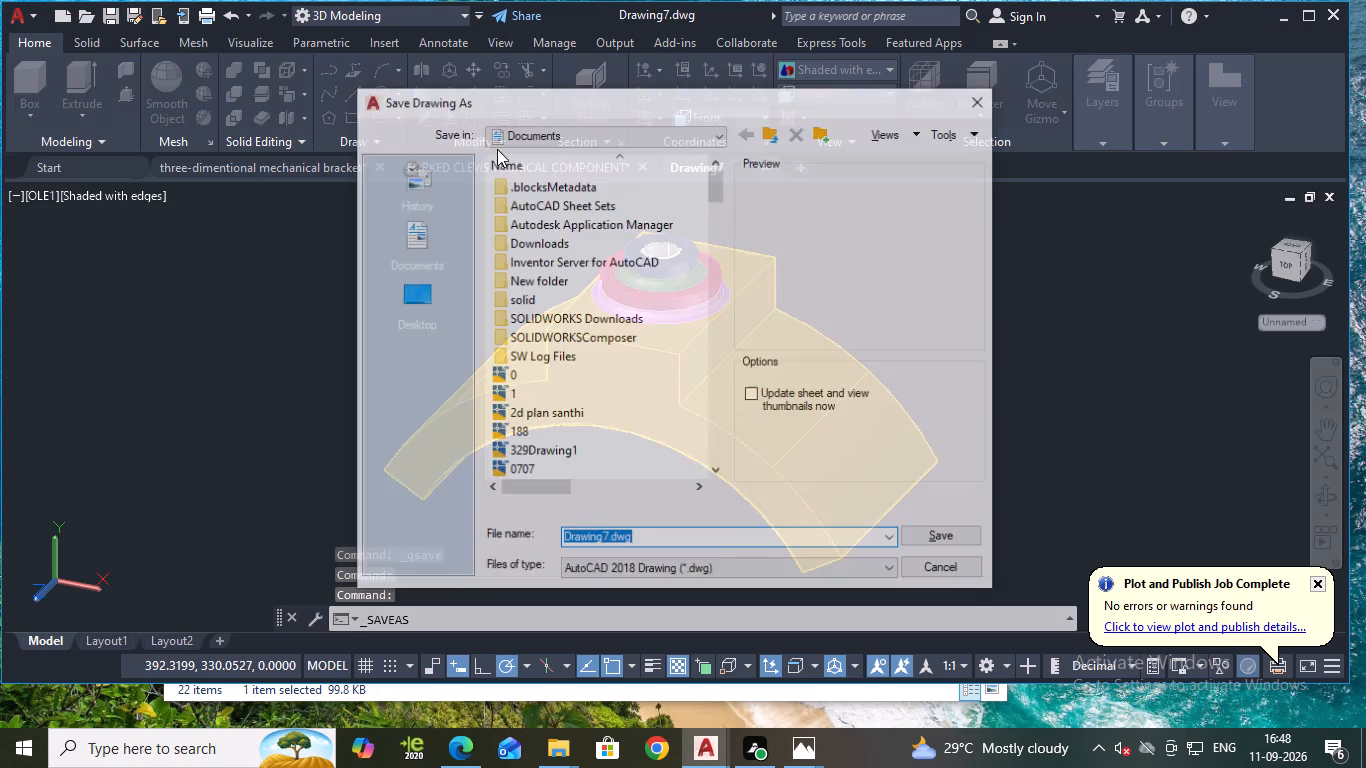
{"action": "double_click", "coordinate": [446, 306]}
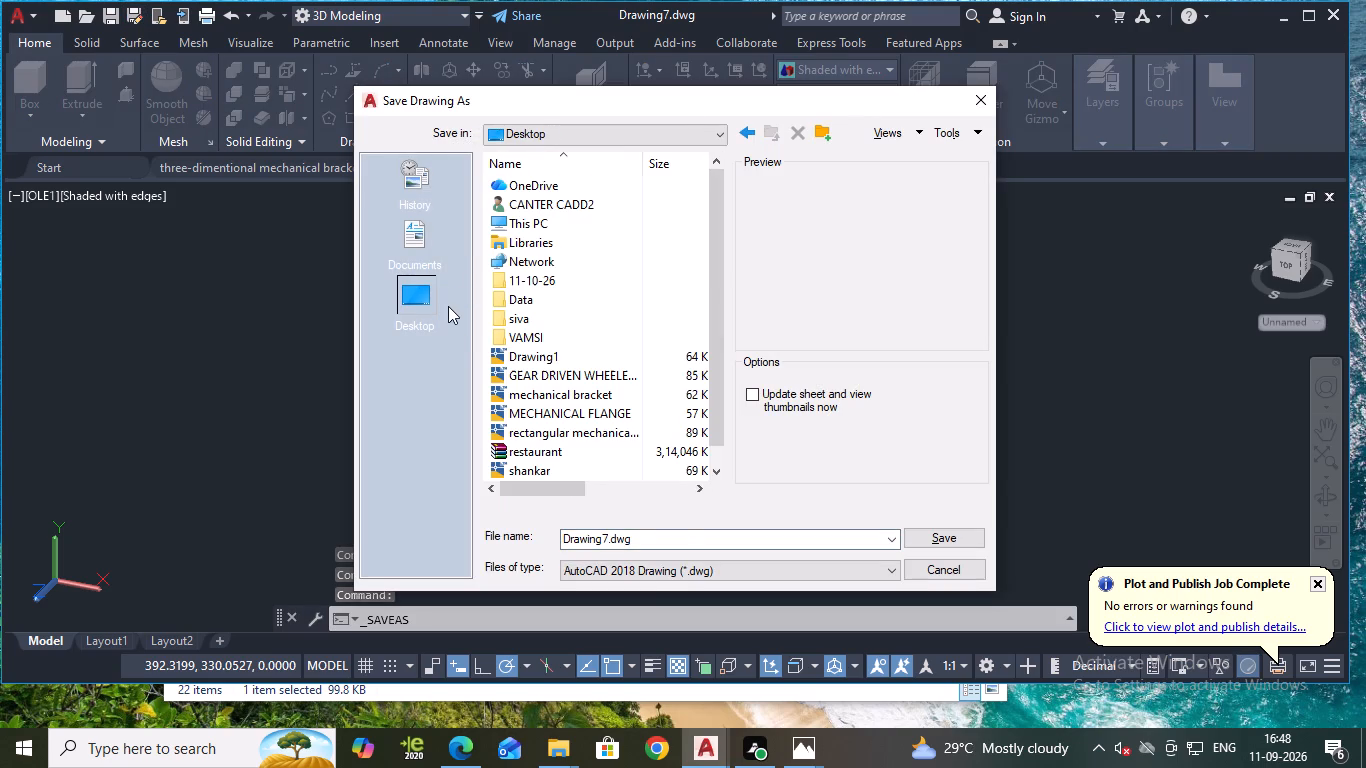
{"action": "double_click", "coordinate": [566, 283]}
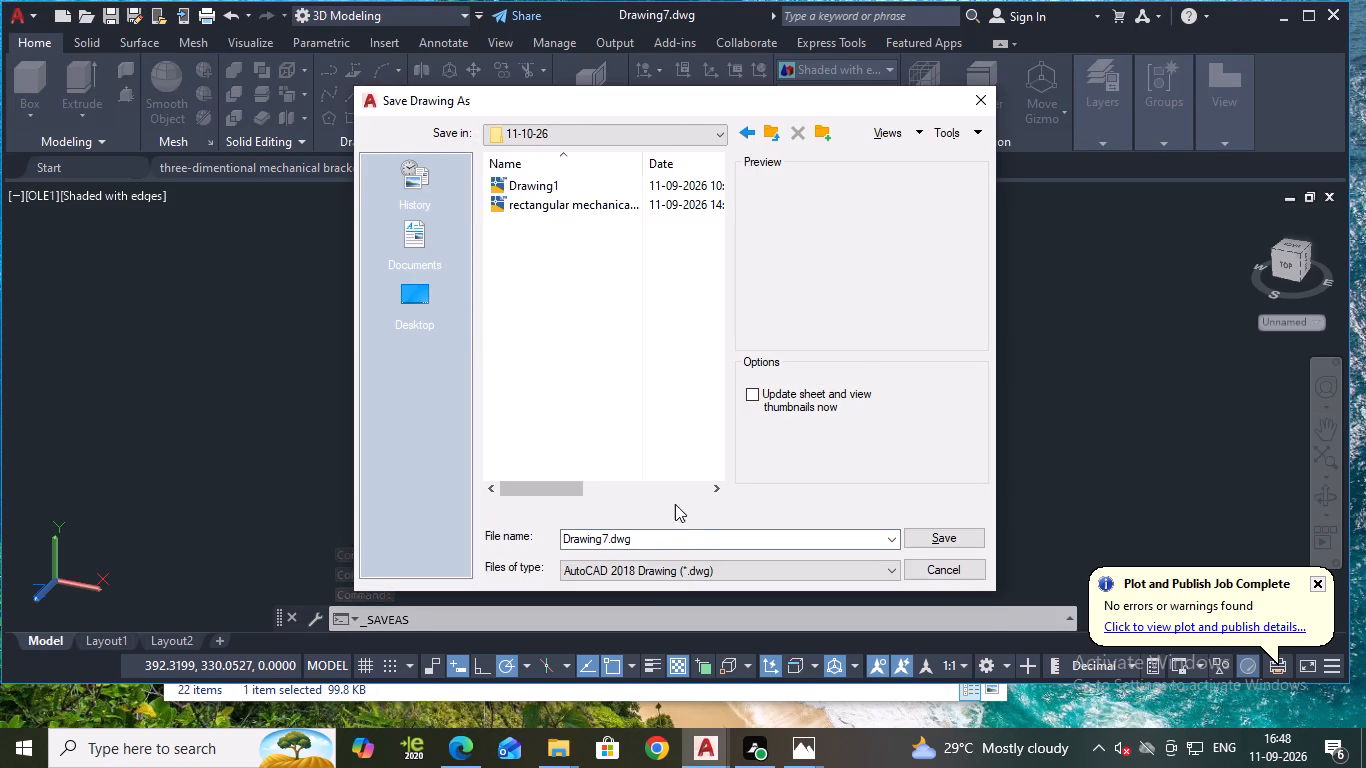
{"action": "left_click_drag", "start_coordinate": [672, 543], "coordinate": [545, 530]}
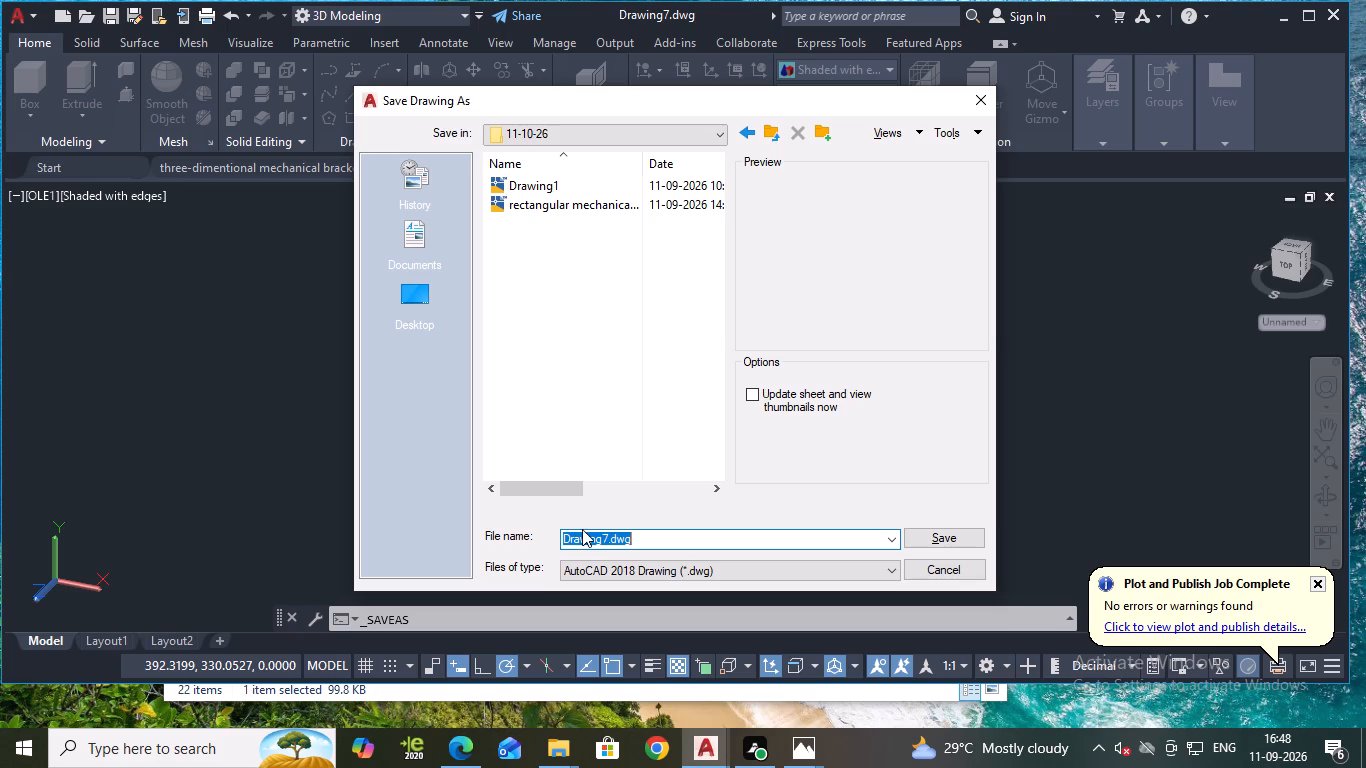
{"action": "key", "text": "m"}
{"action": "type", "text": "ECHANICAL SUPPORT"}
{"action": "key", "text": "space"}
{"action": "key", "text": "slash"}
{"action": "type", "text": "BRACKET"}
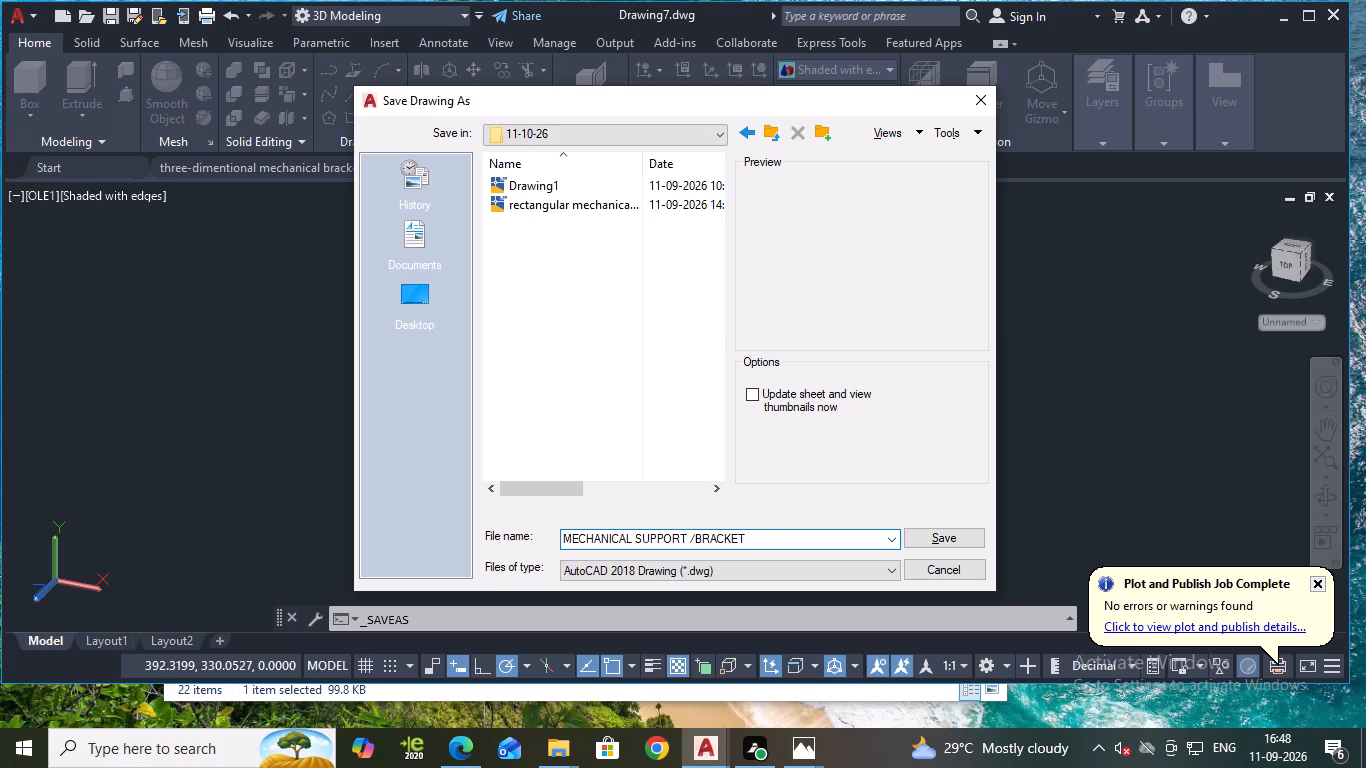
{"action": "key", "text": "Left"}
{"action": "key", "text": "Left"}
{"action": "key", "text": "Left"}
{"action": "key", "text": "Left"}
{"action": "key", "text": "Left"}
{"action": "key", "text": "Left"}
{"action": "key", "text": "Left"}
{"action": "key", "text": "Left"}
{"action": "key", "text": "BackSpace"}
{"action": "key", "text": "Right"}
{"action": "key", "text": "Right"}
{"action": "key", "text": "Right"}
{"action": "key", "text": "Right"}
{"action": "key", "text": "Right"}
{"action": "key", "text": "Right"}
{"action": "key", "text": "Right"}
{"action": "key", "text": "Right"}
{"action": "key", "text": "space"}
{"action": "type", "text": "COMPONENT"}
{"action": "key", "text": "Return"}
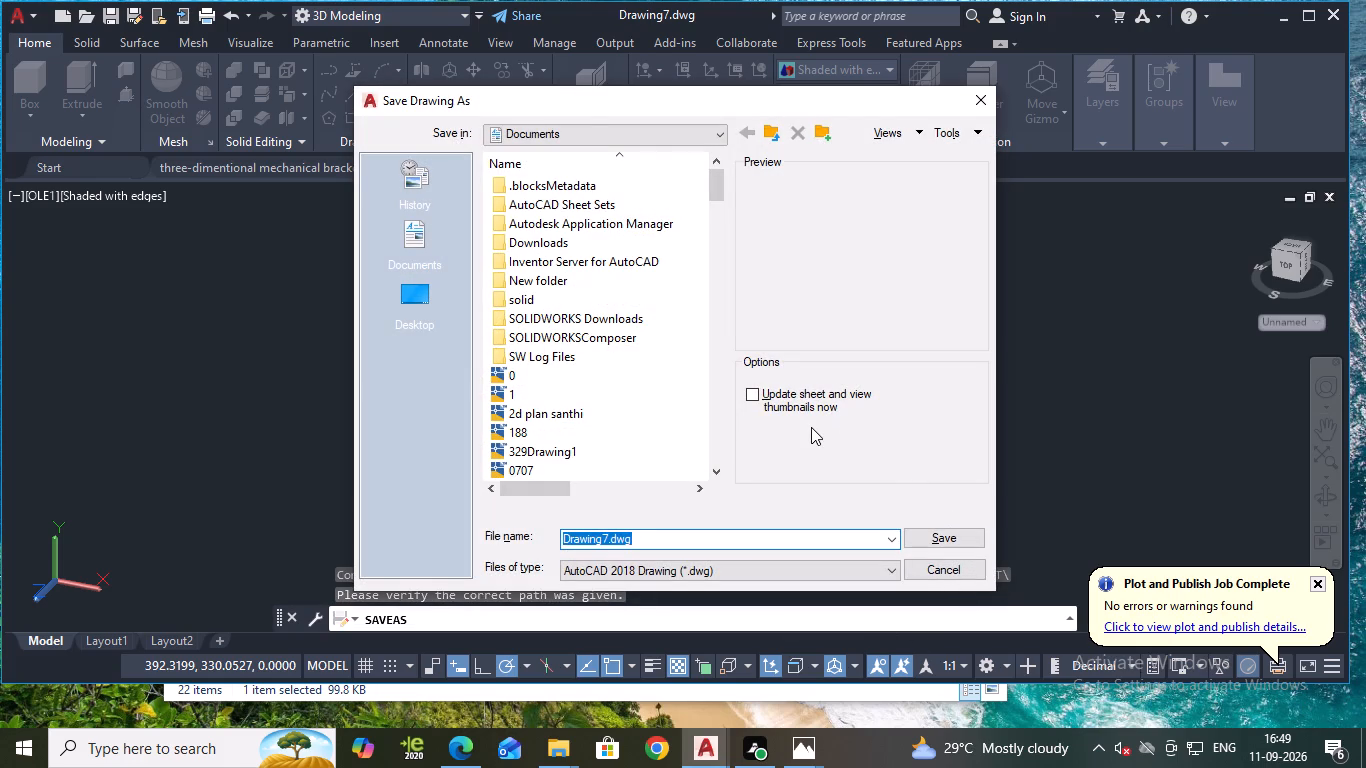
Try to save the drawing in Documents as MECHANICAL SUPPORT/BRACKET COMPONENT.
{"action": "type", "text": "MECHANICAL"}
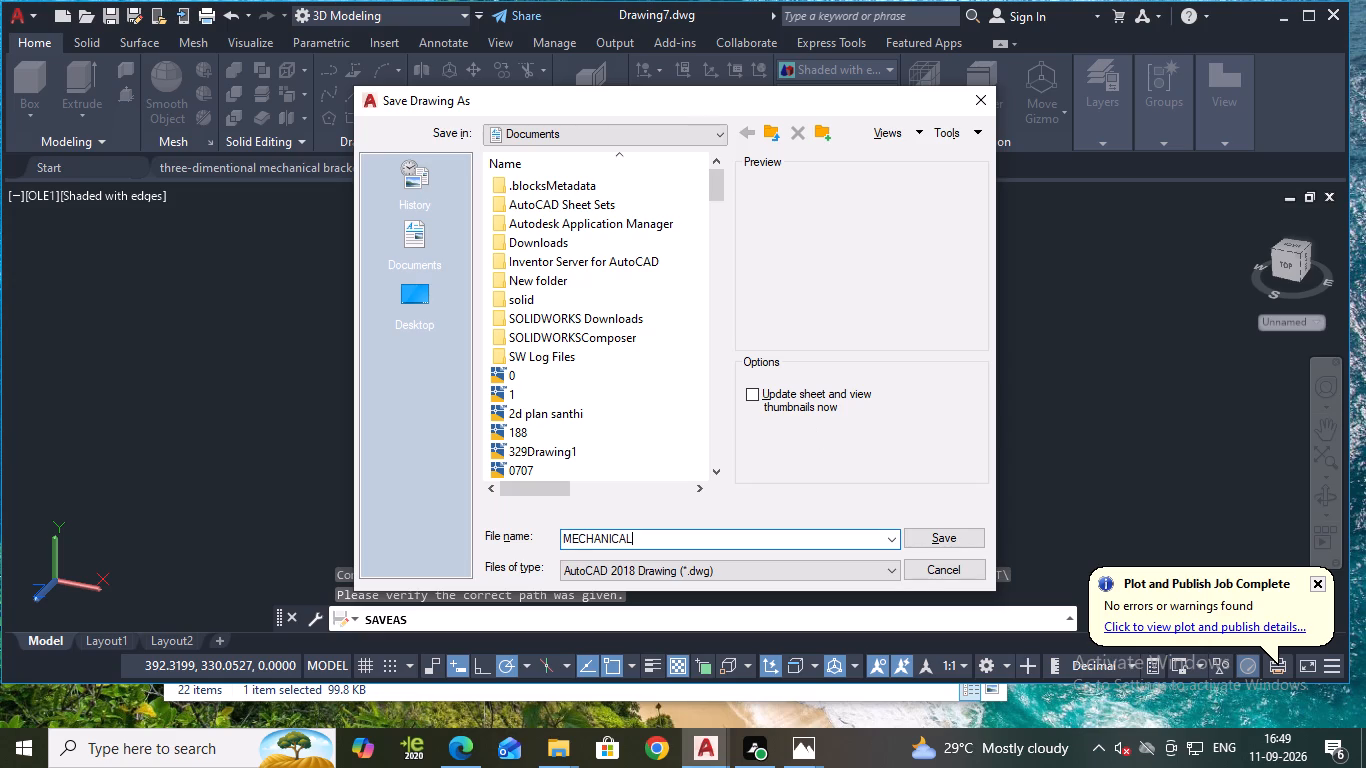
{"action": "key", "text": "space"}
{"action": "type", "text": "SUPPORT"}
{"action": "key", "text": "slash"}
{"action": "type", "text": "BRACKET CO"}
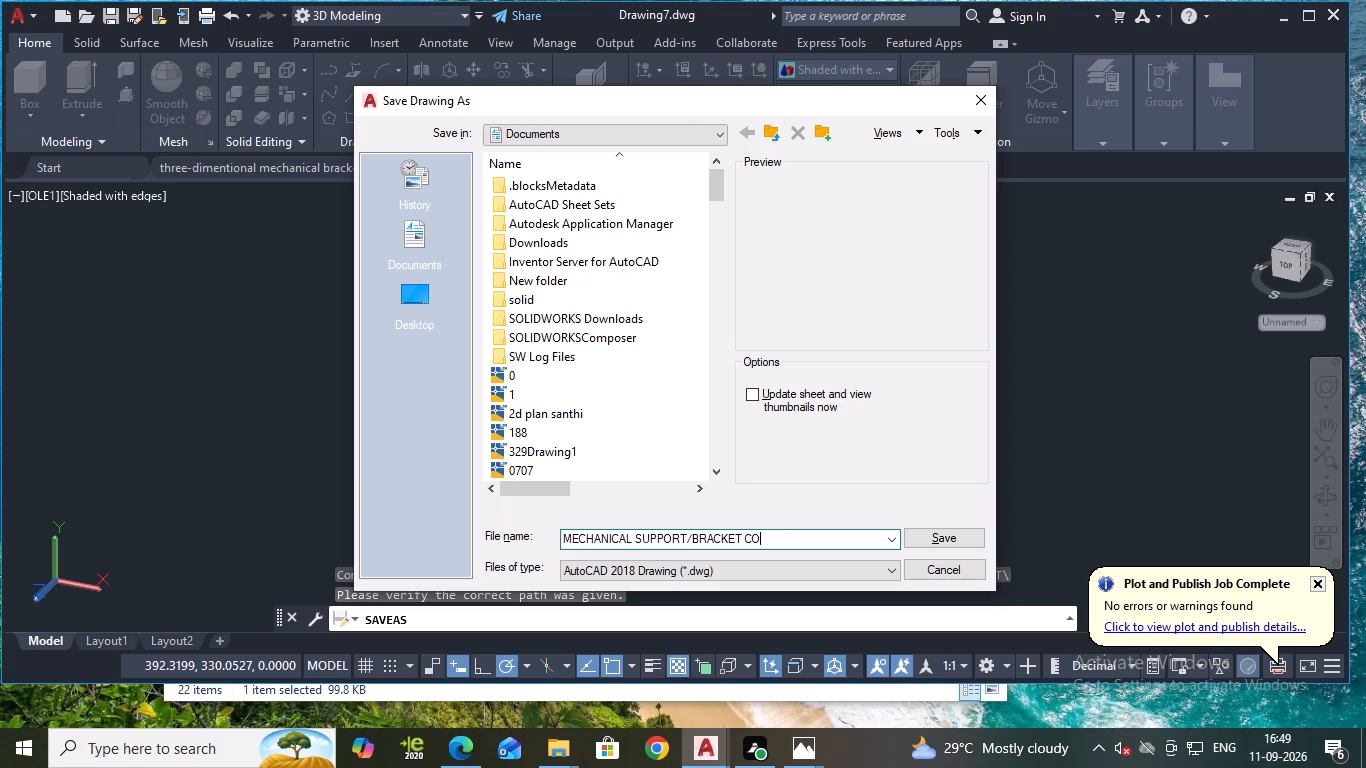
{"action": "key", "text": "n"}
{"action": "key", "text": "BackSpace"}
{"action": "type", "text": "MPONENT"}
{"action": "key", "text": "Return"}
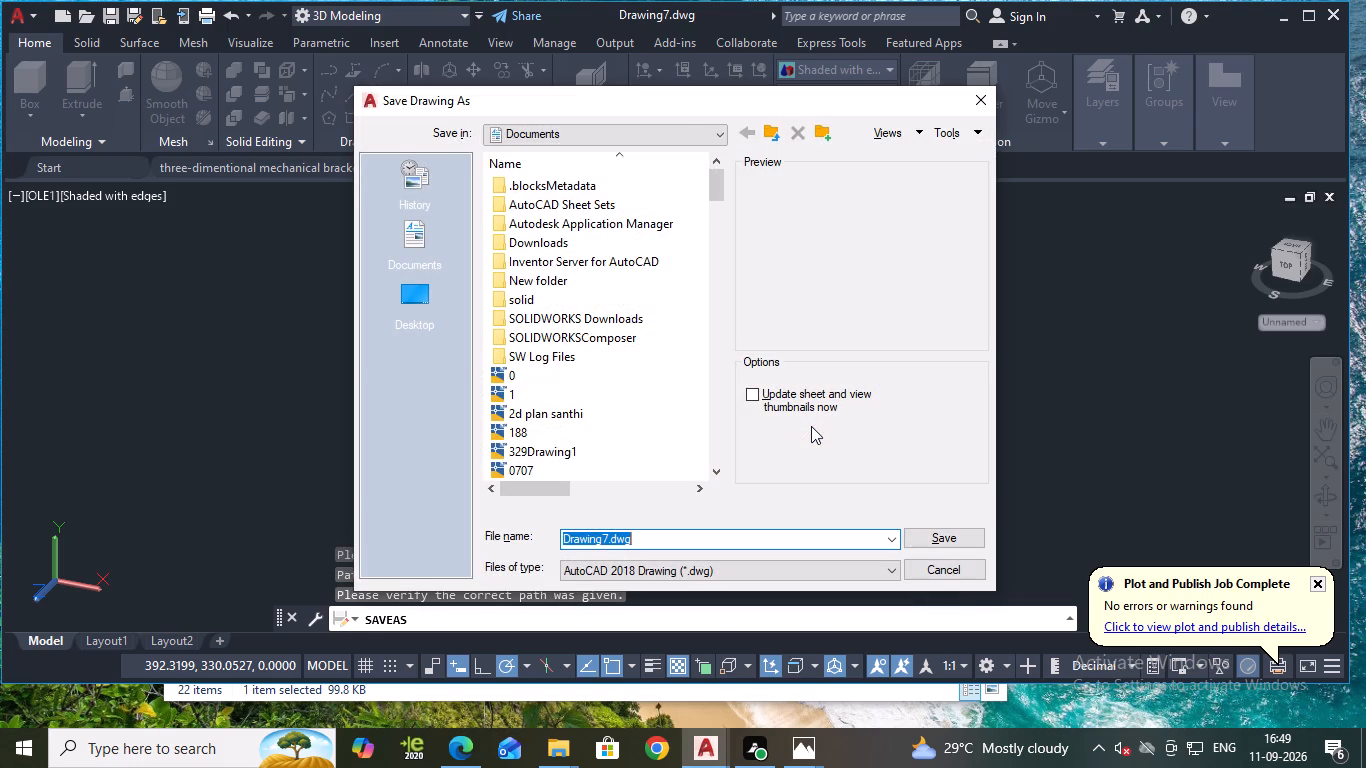
Save the drawing on the Desktop under the name MECHANICAL.
{"action": "left_click", "coordinate": [427, 321]}
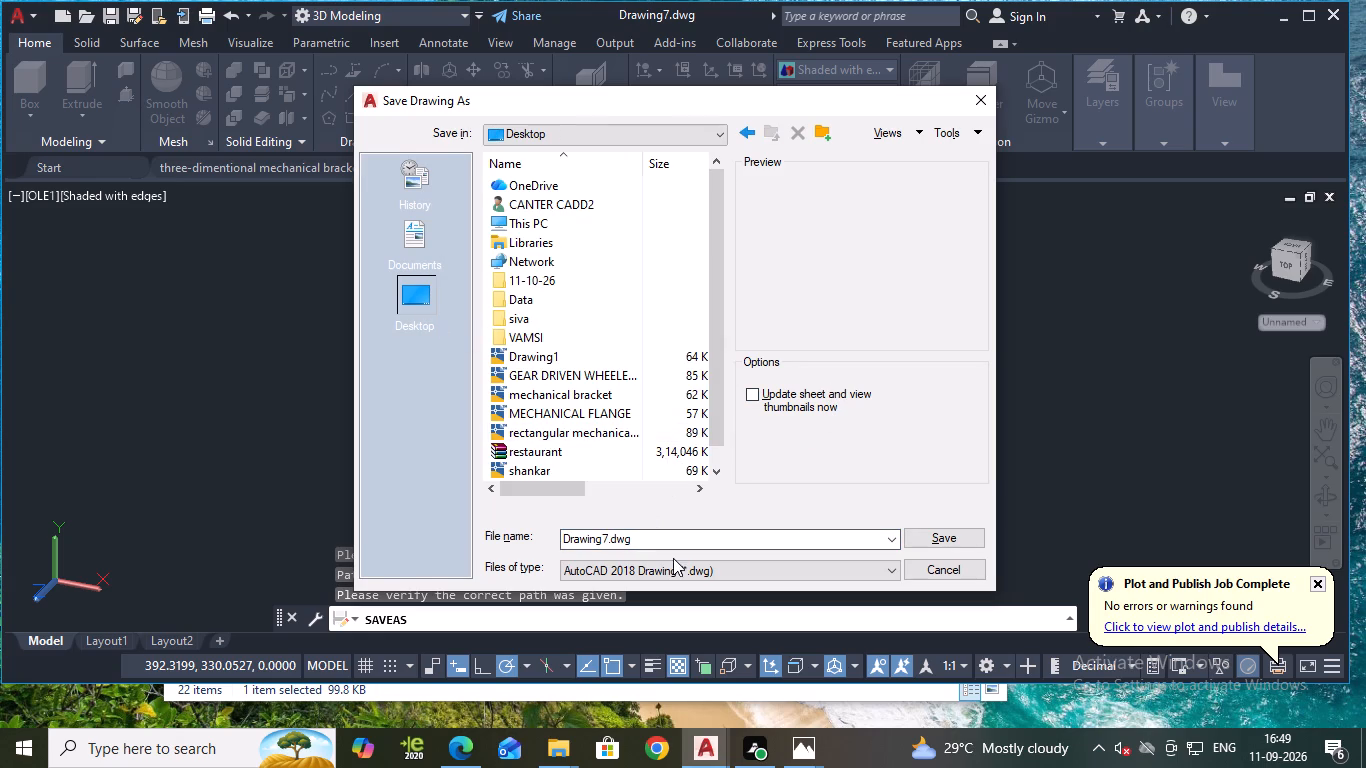
{"action": "left_click_drag", "start_coordinate": [652, 539], "coordinate": [566, 531]}
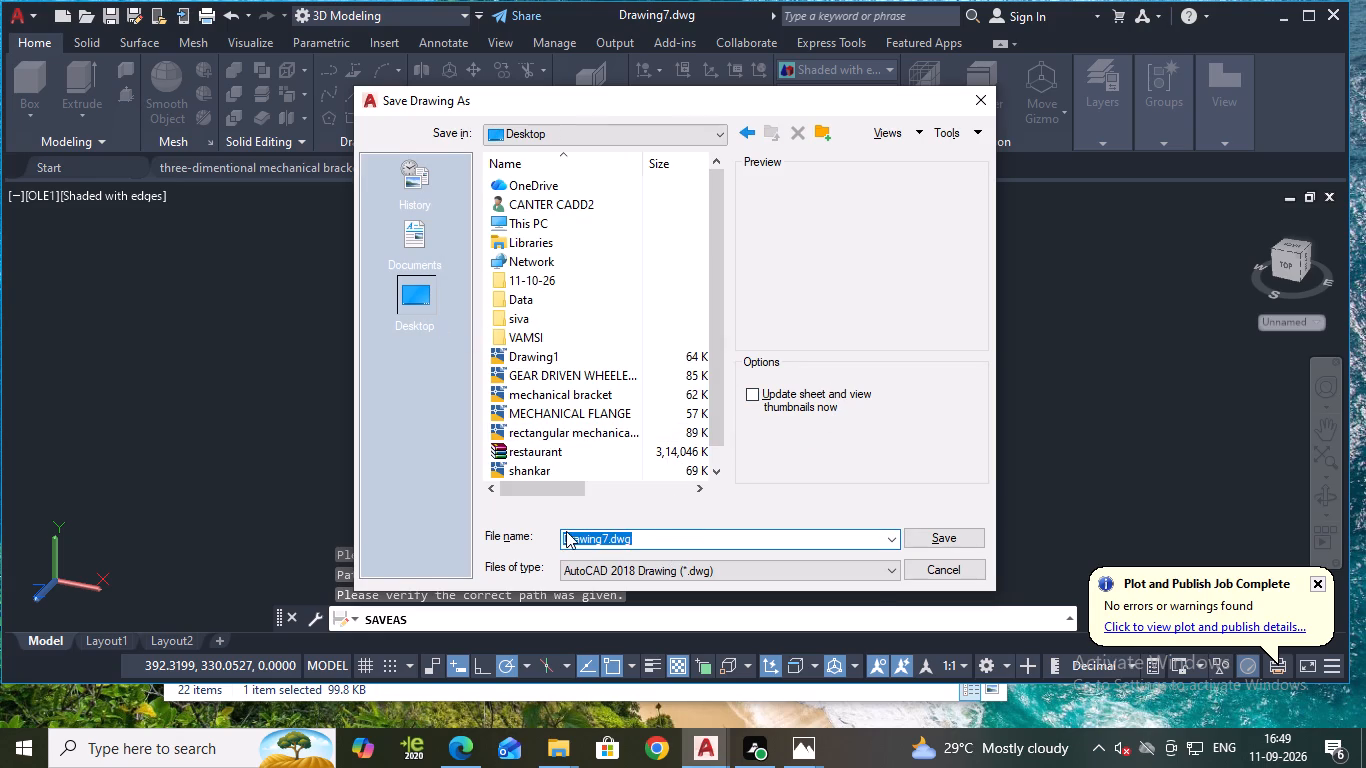
{"action": "key", "text": "m"}
{"action": "type", "text": "ECH"}
{"action": "type", "text": "ANI"}
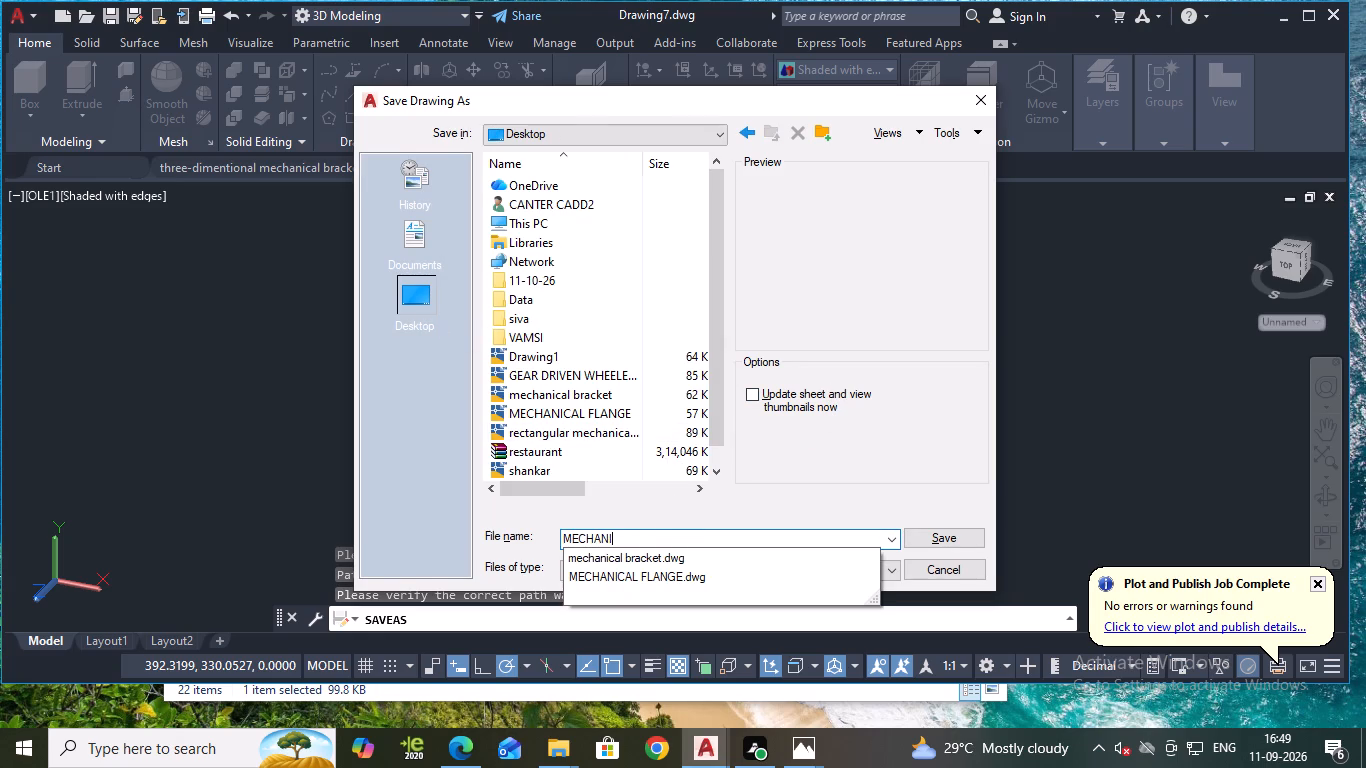
{"action": "key", "text": "c"}
{"action": "type", "text": "AL"}
{"action": "key", "text": "Return"}
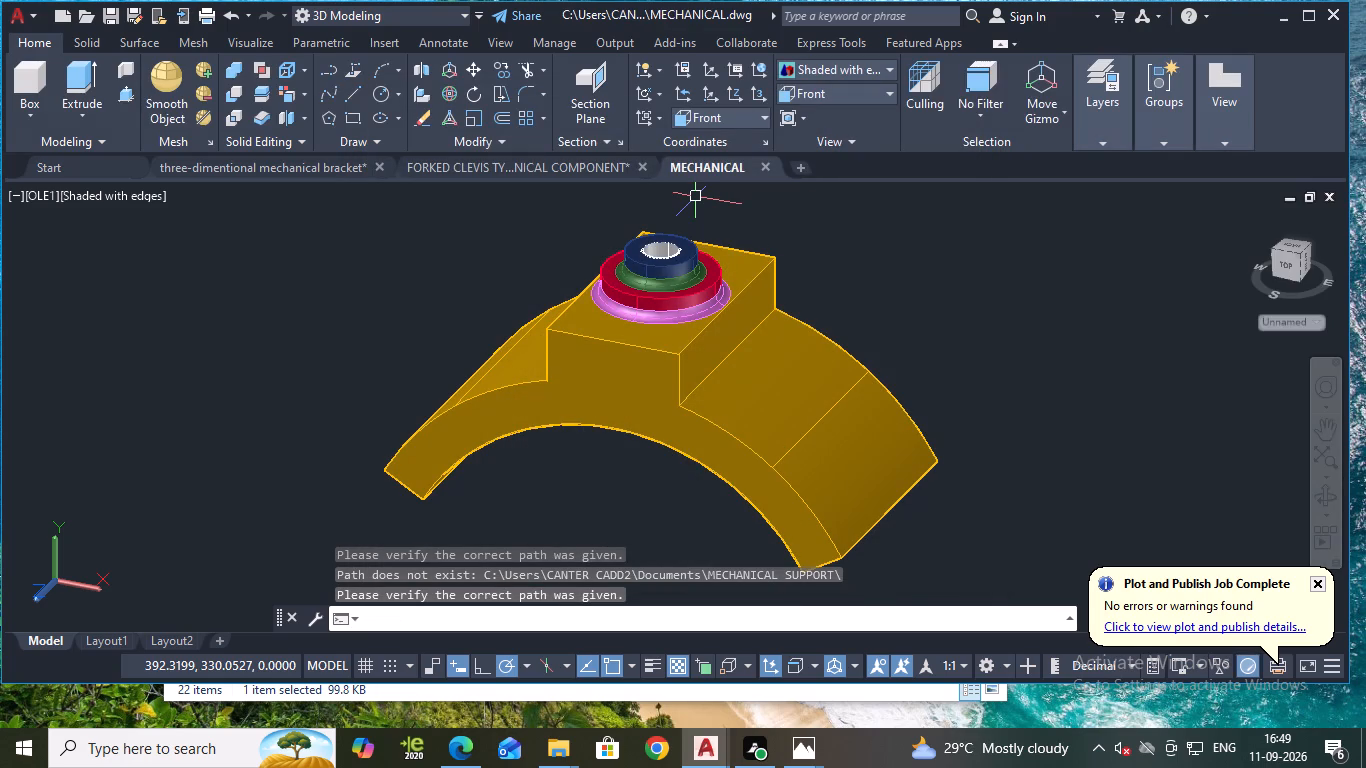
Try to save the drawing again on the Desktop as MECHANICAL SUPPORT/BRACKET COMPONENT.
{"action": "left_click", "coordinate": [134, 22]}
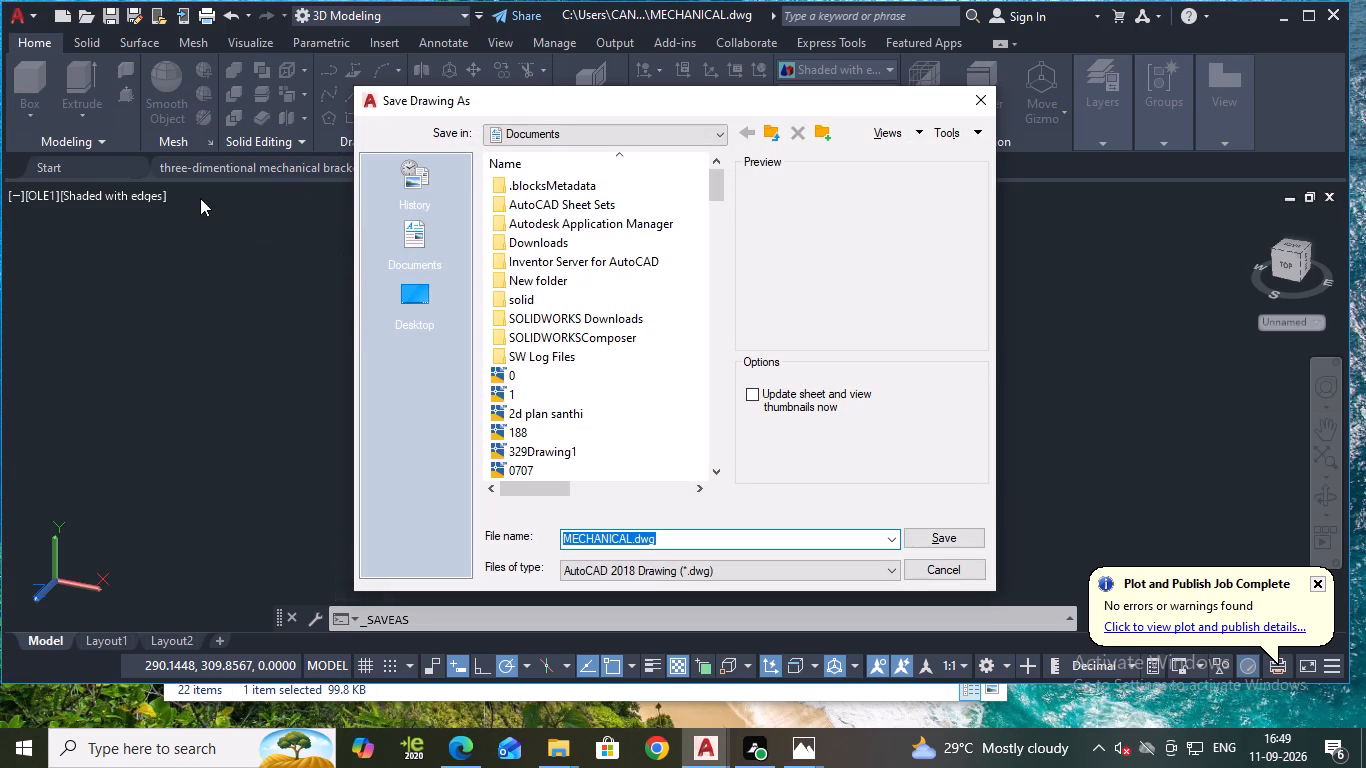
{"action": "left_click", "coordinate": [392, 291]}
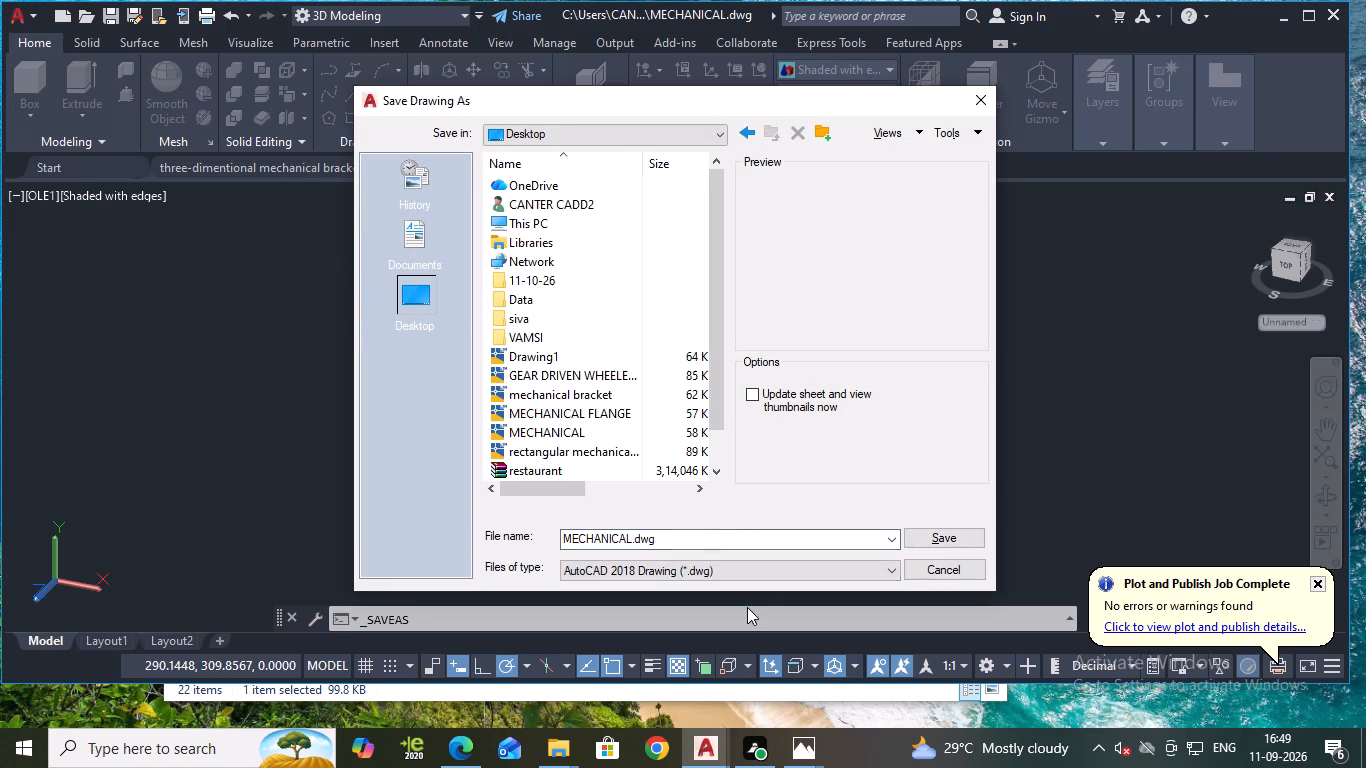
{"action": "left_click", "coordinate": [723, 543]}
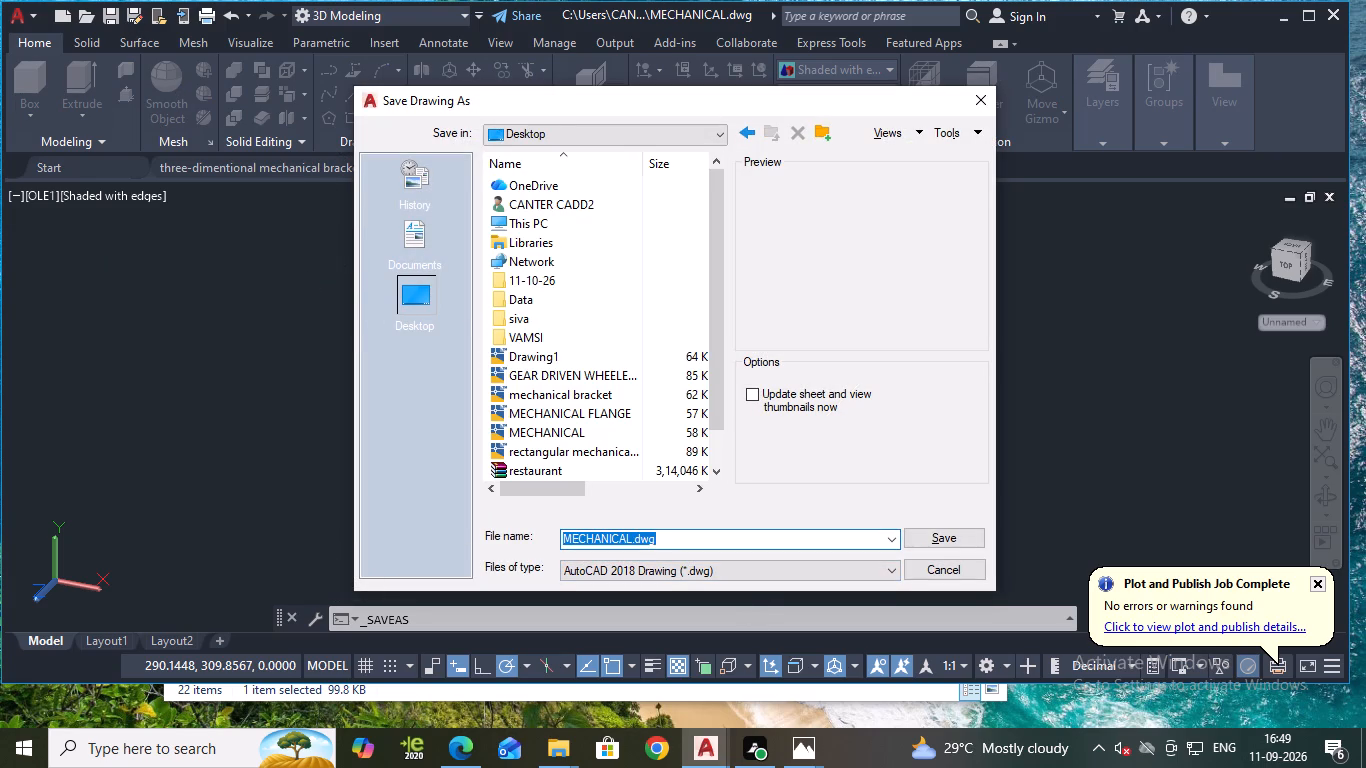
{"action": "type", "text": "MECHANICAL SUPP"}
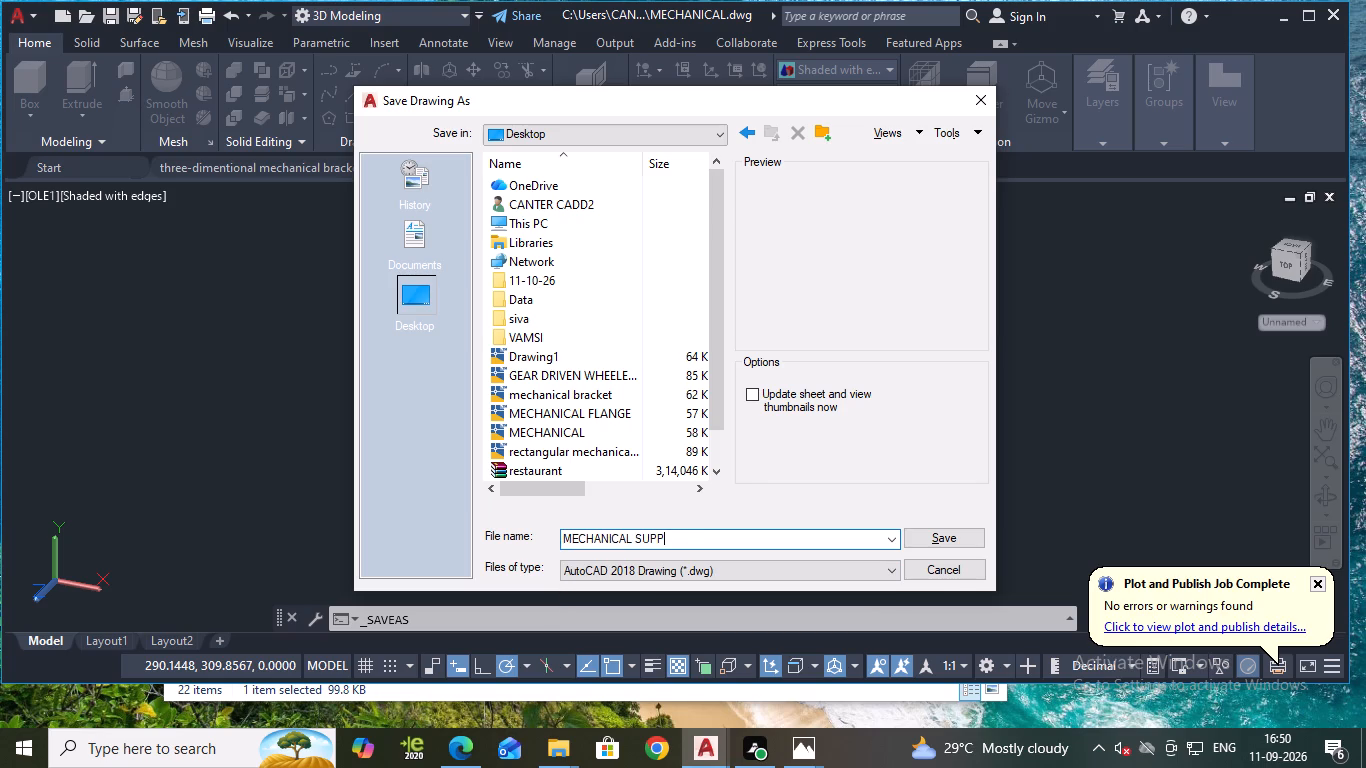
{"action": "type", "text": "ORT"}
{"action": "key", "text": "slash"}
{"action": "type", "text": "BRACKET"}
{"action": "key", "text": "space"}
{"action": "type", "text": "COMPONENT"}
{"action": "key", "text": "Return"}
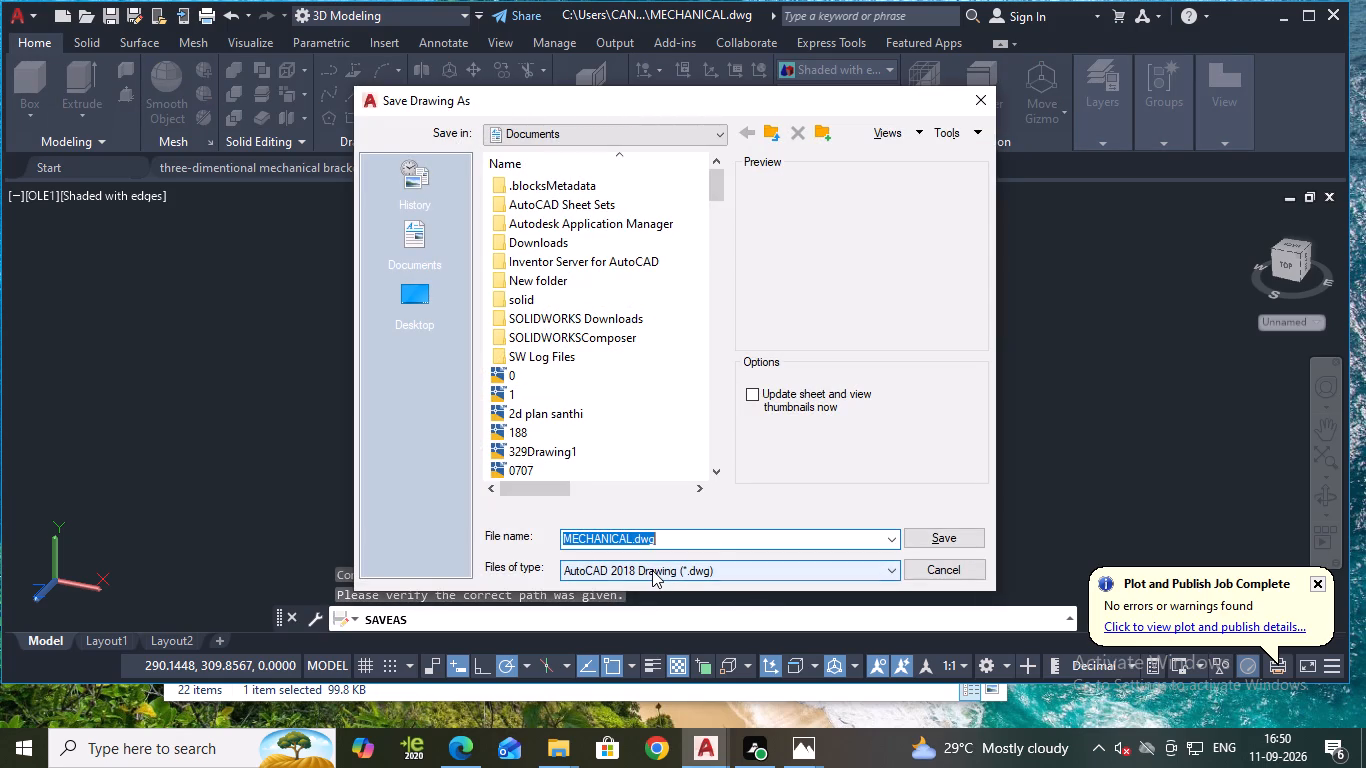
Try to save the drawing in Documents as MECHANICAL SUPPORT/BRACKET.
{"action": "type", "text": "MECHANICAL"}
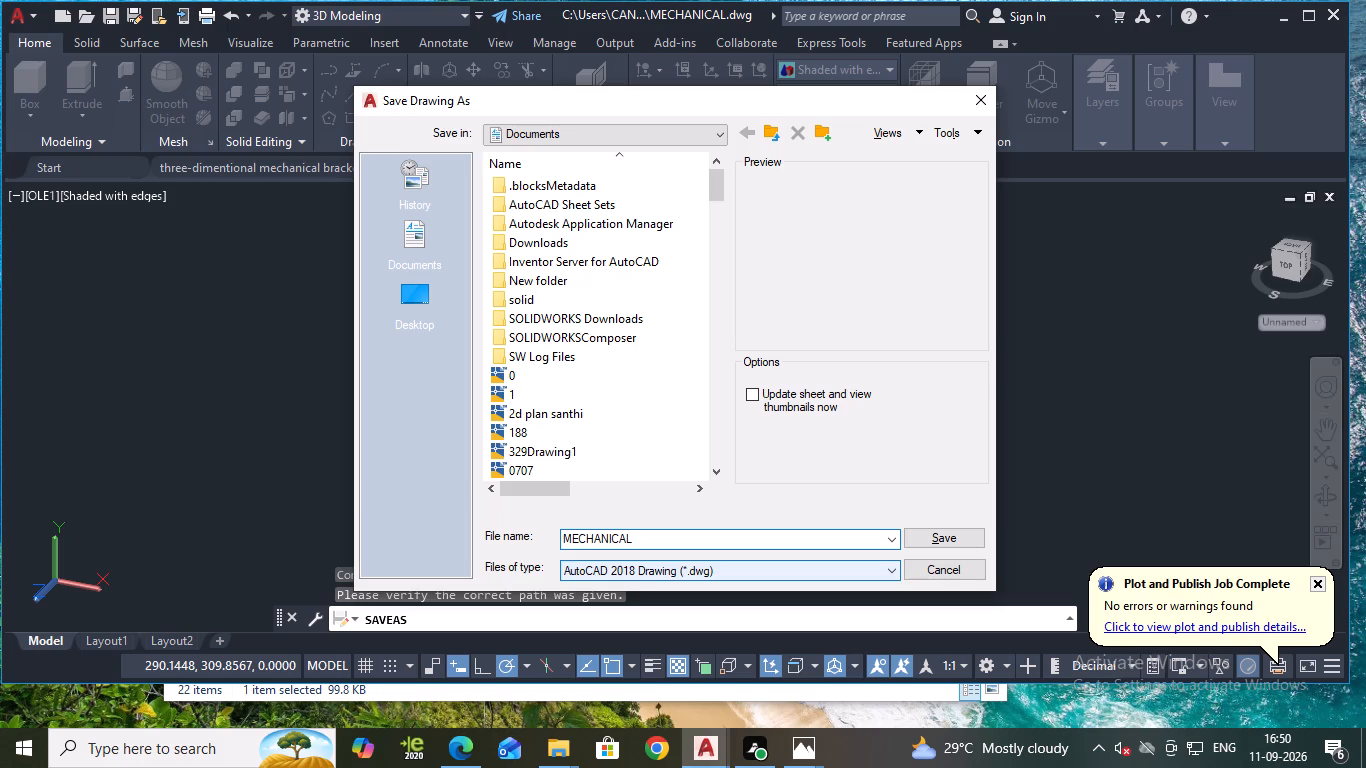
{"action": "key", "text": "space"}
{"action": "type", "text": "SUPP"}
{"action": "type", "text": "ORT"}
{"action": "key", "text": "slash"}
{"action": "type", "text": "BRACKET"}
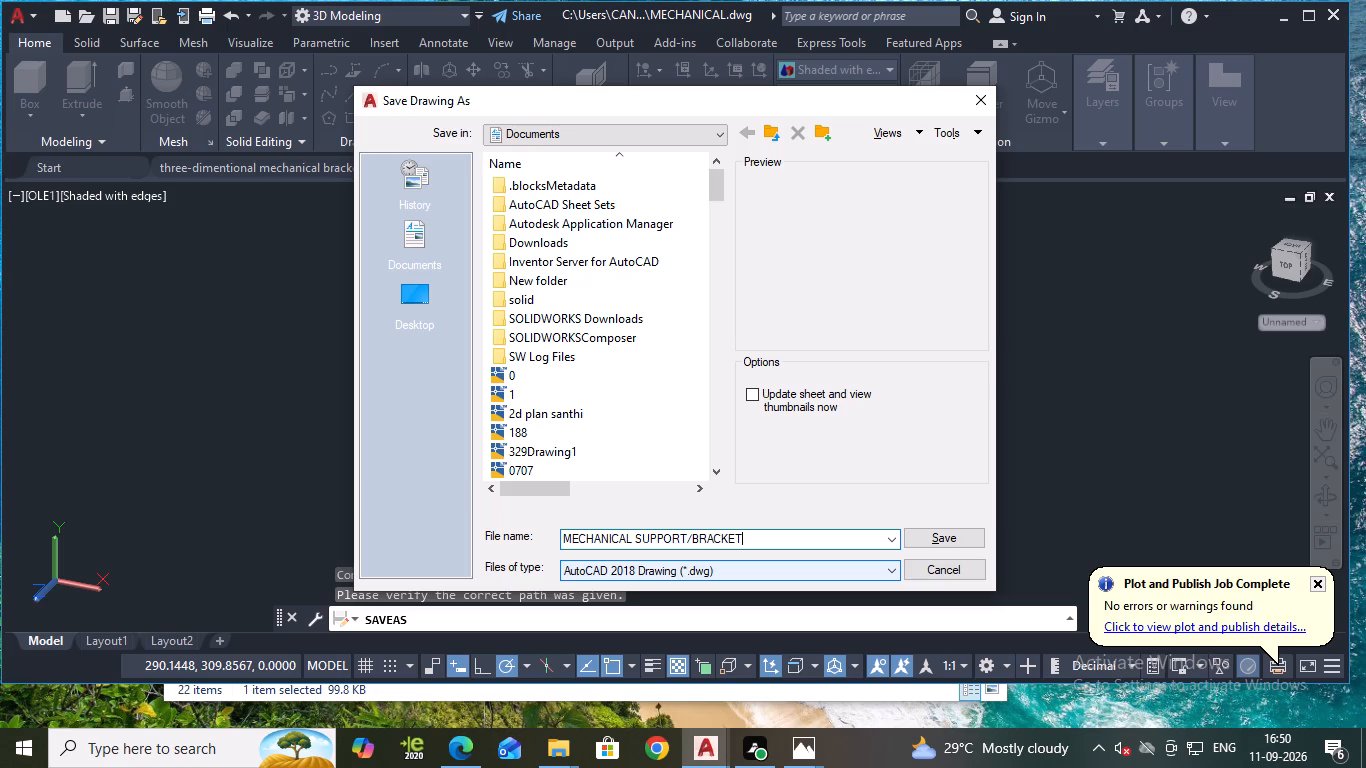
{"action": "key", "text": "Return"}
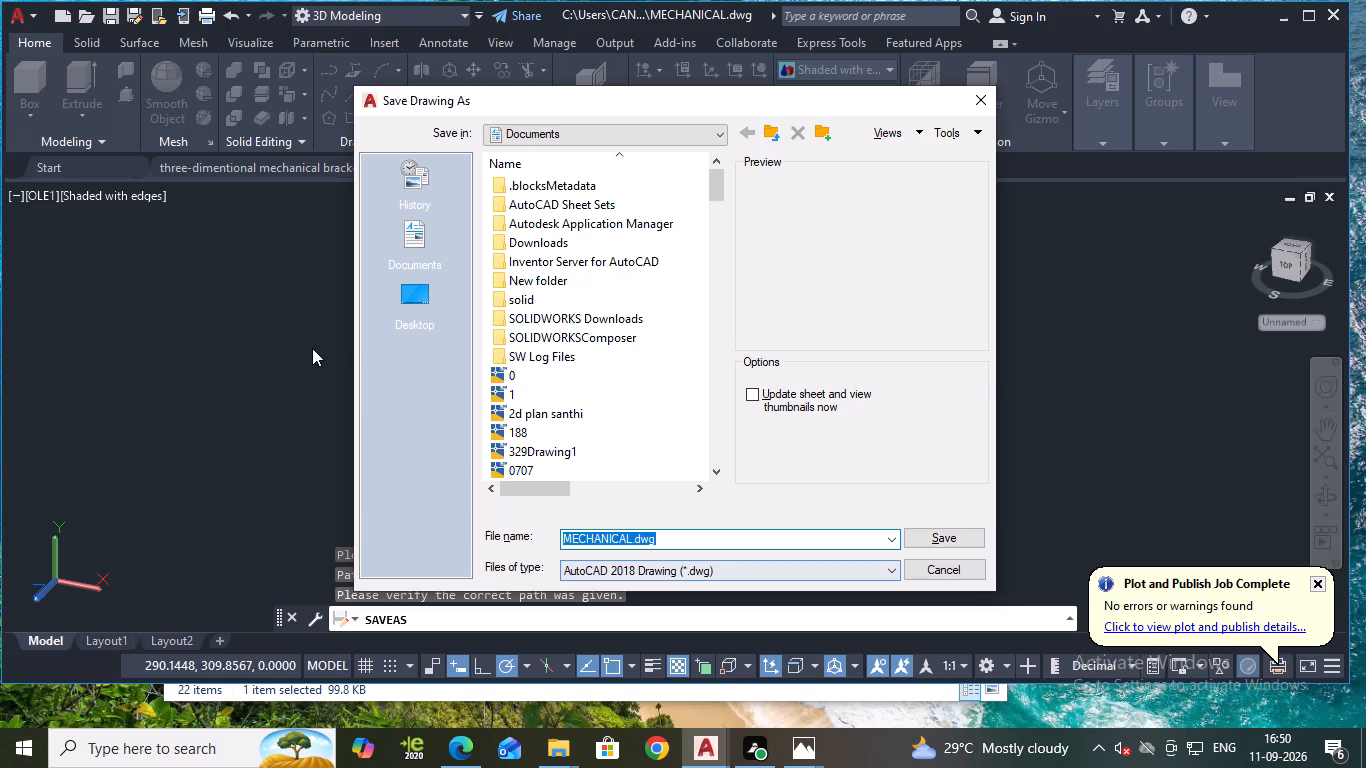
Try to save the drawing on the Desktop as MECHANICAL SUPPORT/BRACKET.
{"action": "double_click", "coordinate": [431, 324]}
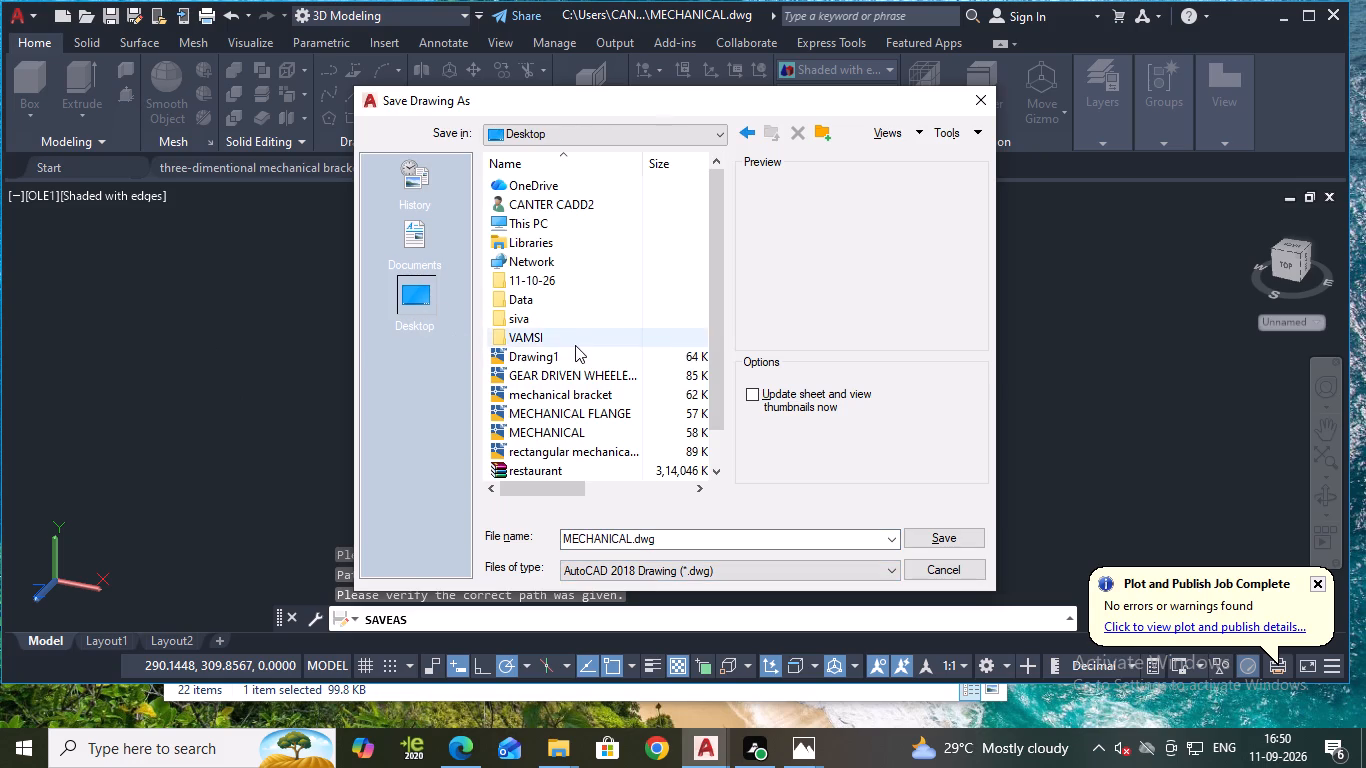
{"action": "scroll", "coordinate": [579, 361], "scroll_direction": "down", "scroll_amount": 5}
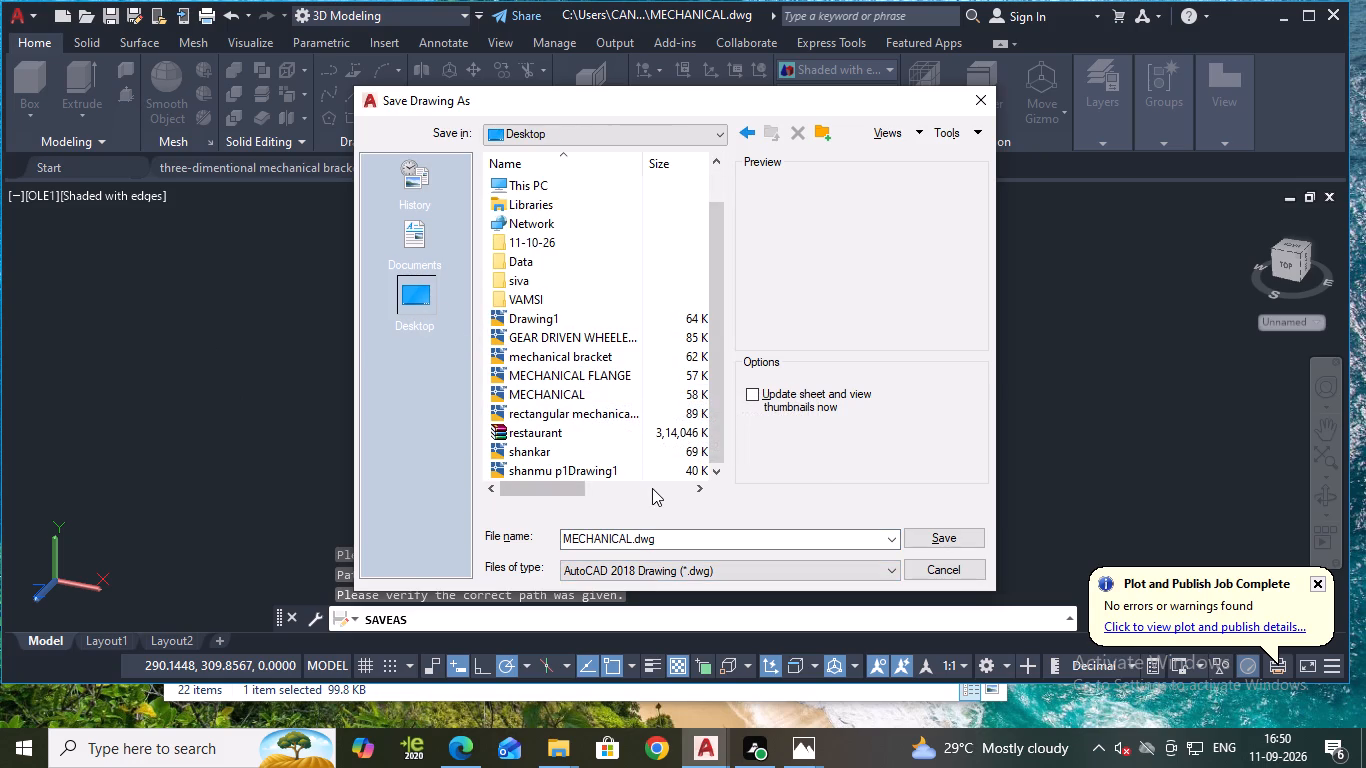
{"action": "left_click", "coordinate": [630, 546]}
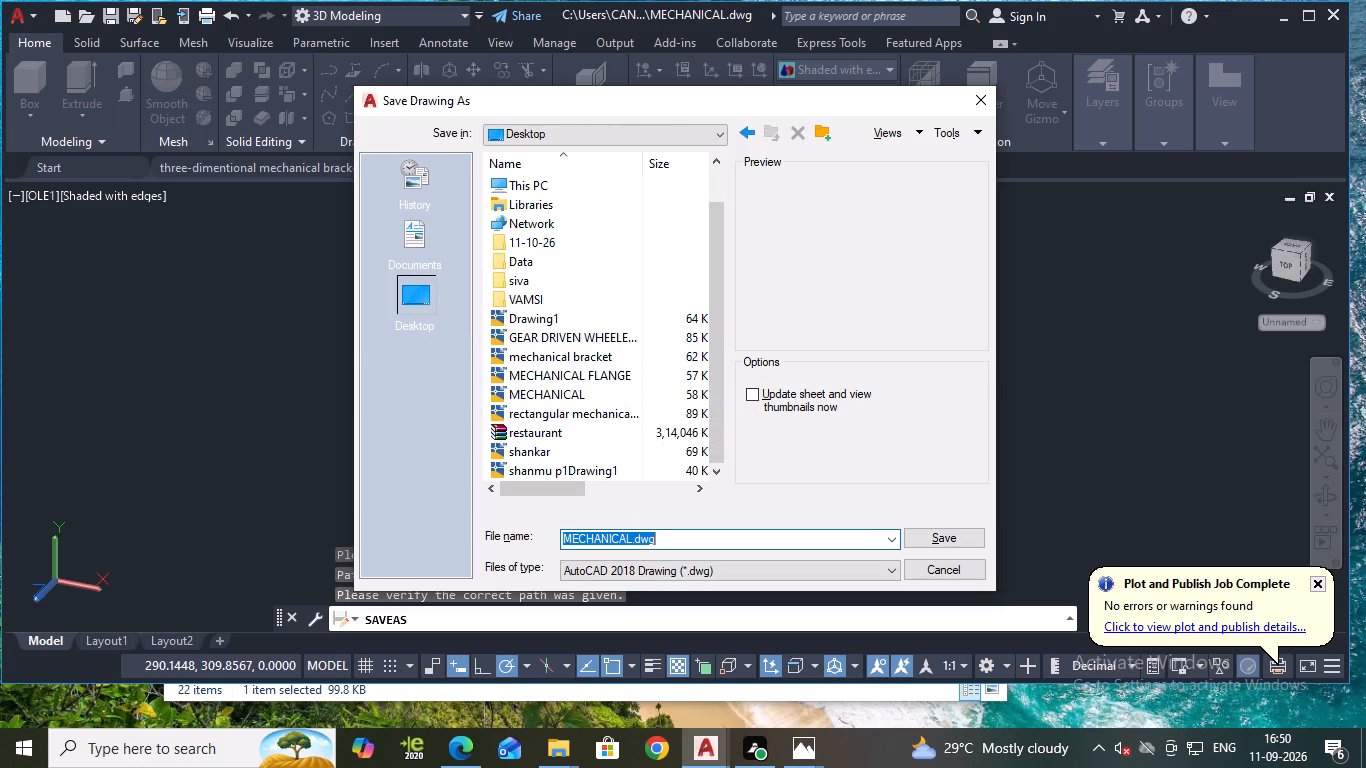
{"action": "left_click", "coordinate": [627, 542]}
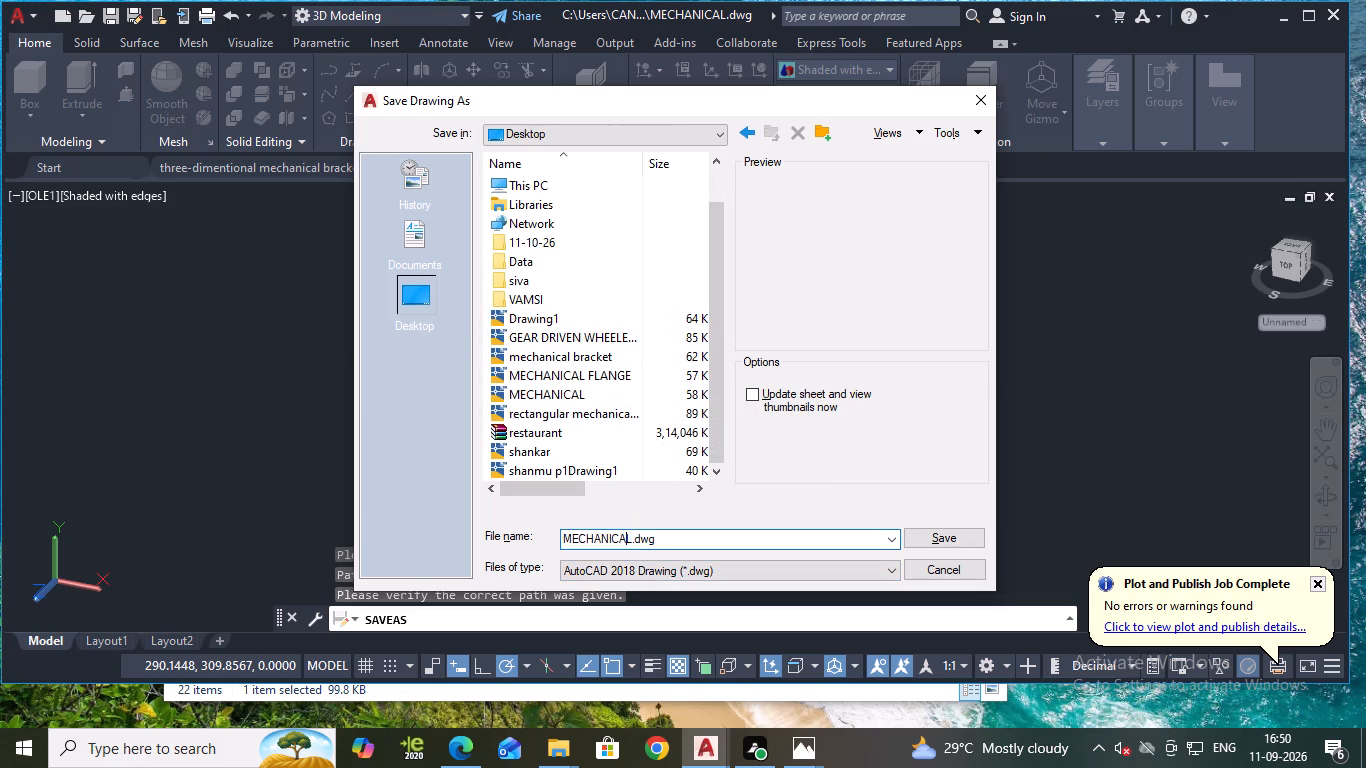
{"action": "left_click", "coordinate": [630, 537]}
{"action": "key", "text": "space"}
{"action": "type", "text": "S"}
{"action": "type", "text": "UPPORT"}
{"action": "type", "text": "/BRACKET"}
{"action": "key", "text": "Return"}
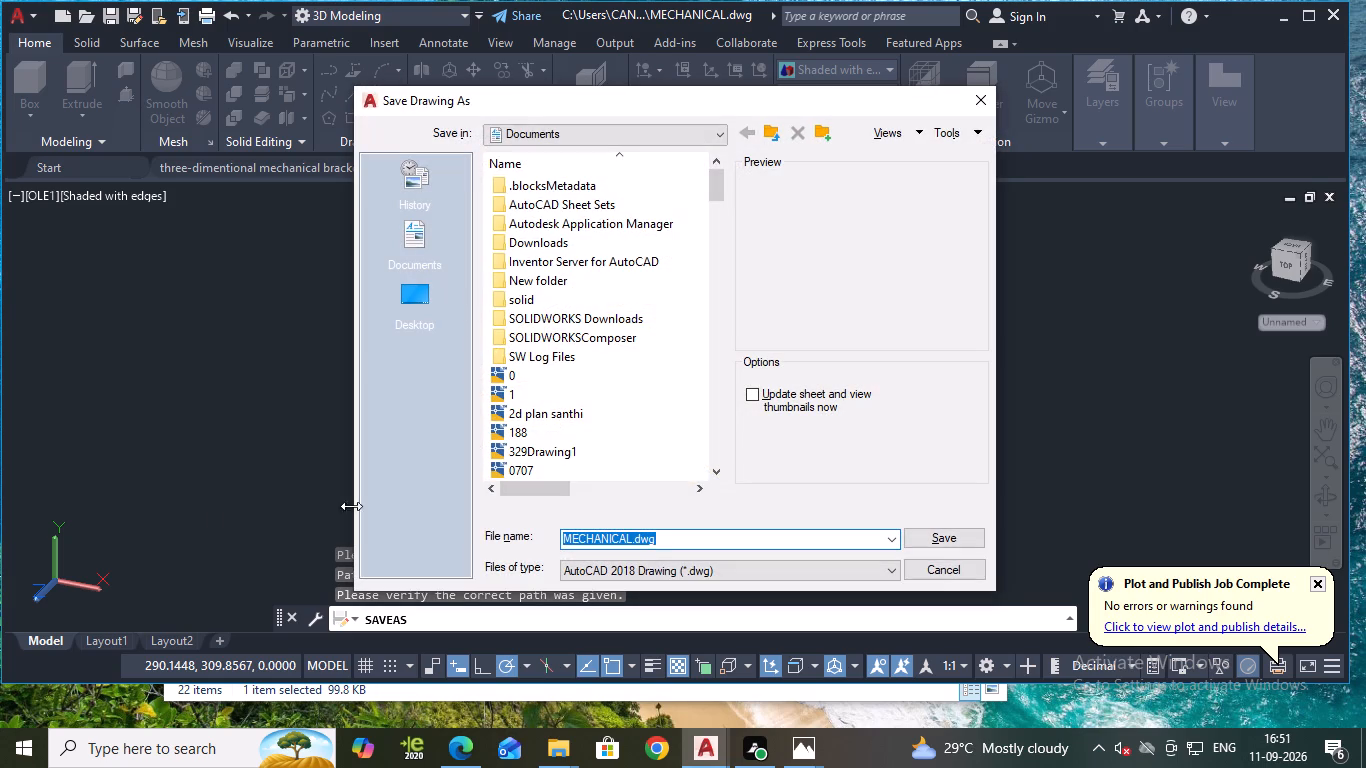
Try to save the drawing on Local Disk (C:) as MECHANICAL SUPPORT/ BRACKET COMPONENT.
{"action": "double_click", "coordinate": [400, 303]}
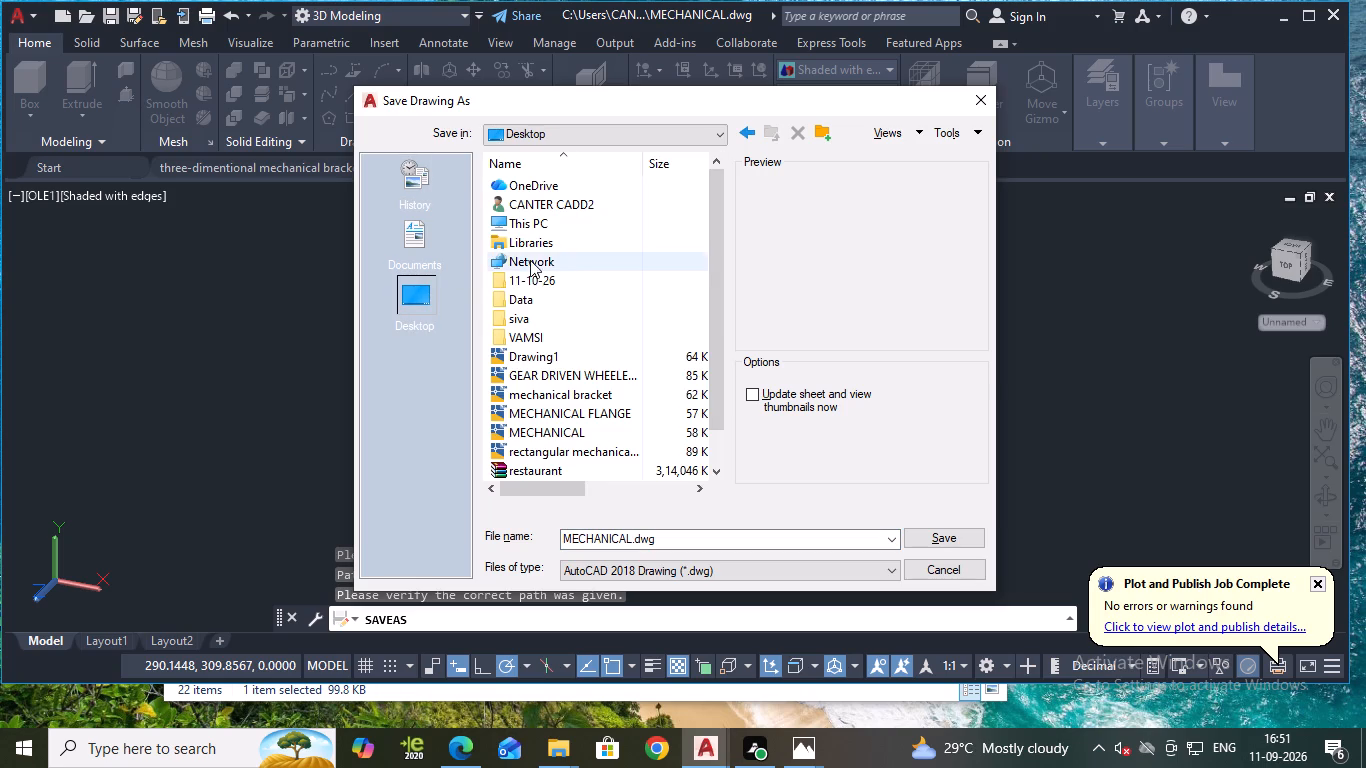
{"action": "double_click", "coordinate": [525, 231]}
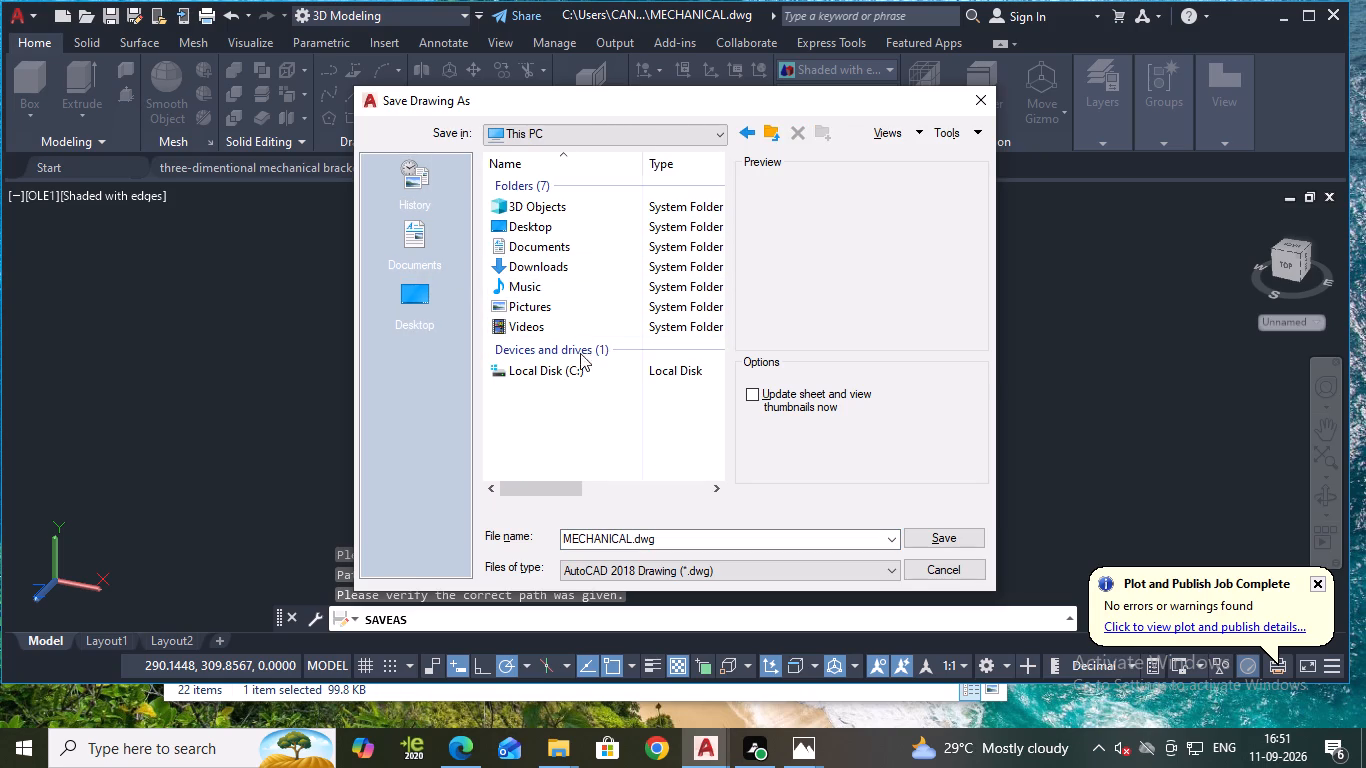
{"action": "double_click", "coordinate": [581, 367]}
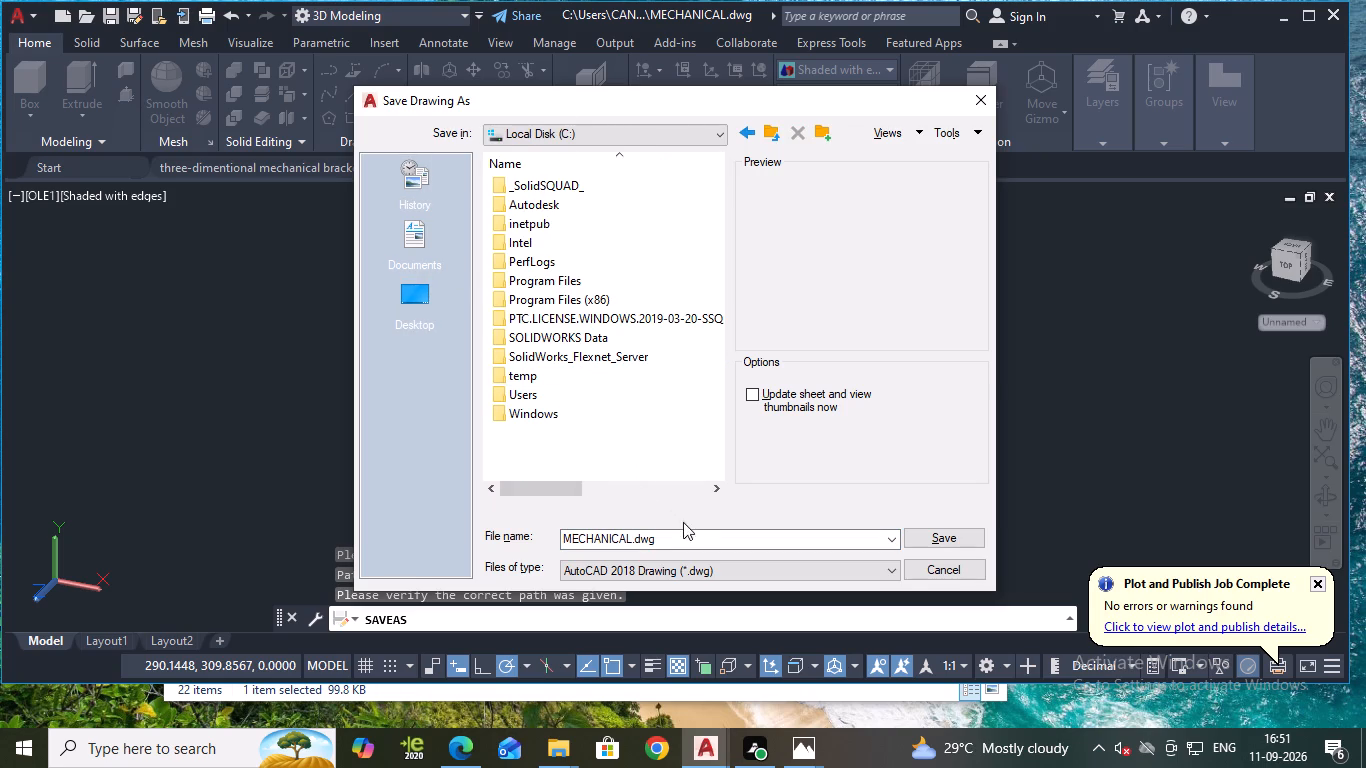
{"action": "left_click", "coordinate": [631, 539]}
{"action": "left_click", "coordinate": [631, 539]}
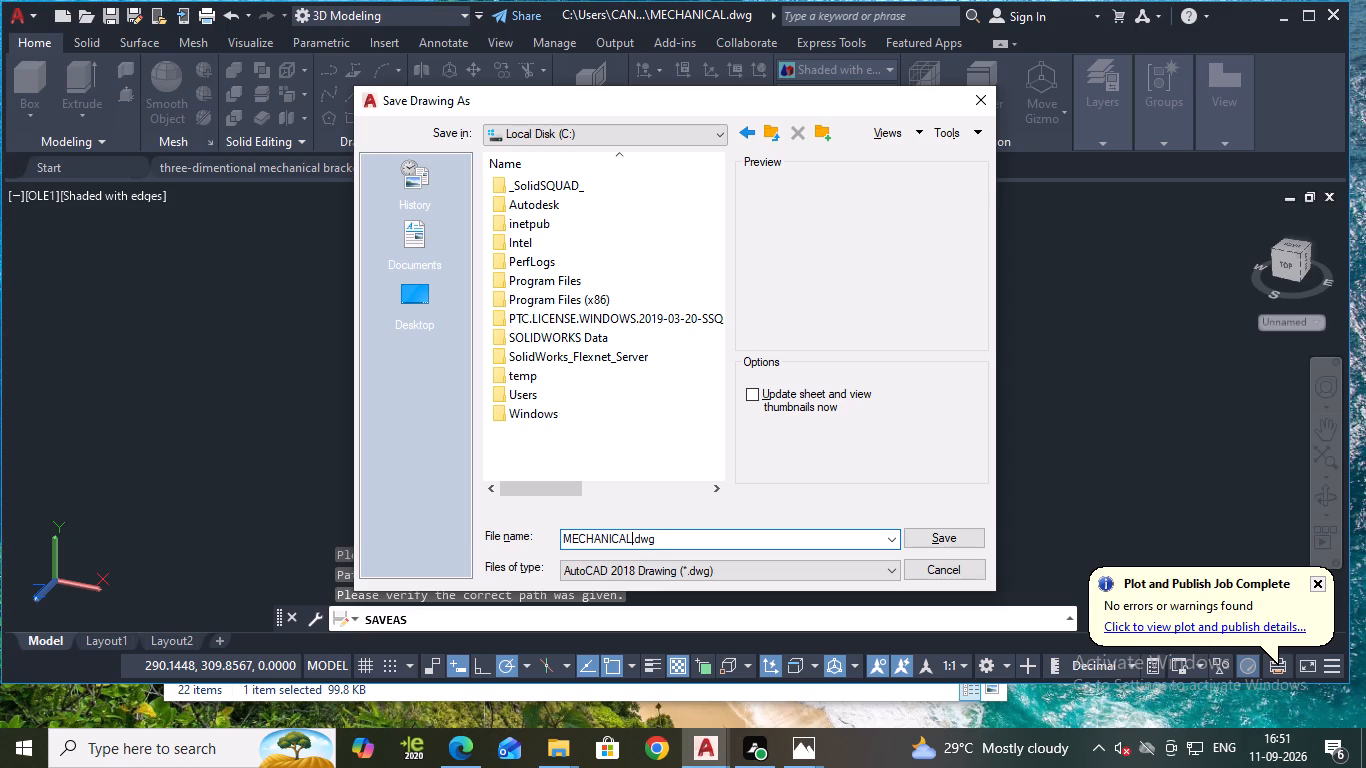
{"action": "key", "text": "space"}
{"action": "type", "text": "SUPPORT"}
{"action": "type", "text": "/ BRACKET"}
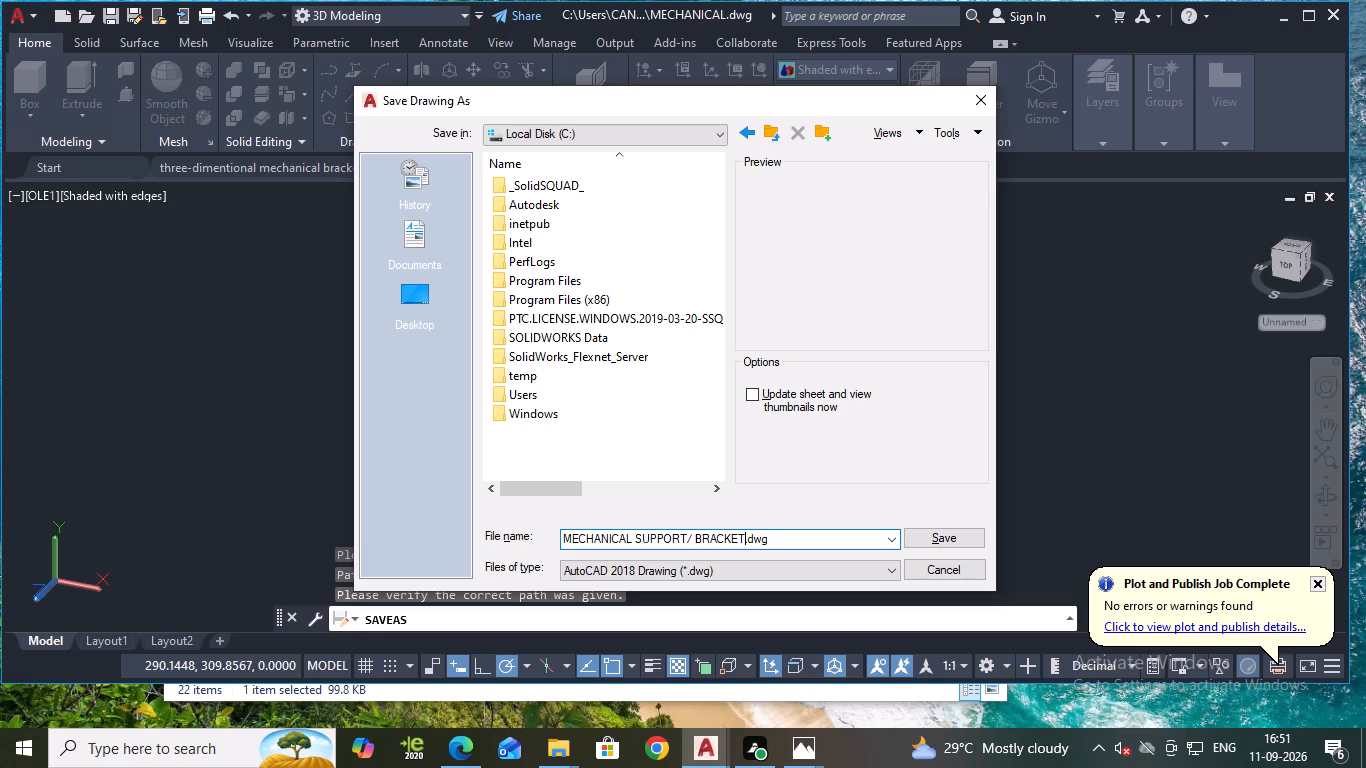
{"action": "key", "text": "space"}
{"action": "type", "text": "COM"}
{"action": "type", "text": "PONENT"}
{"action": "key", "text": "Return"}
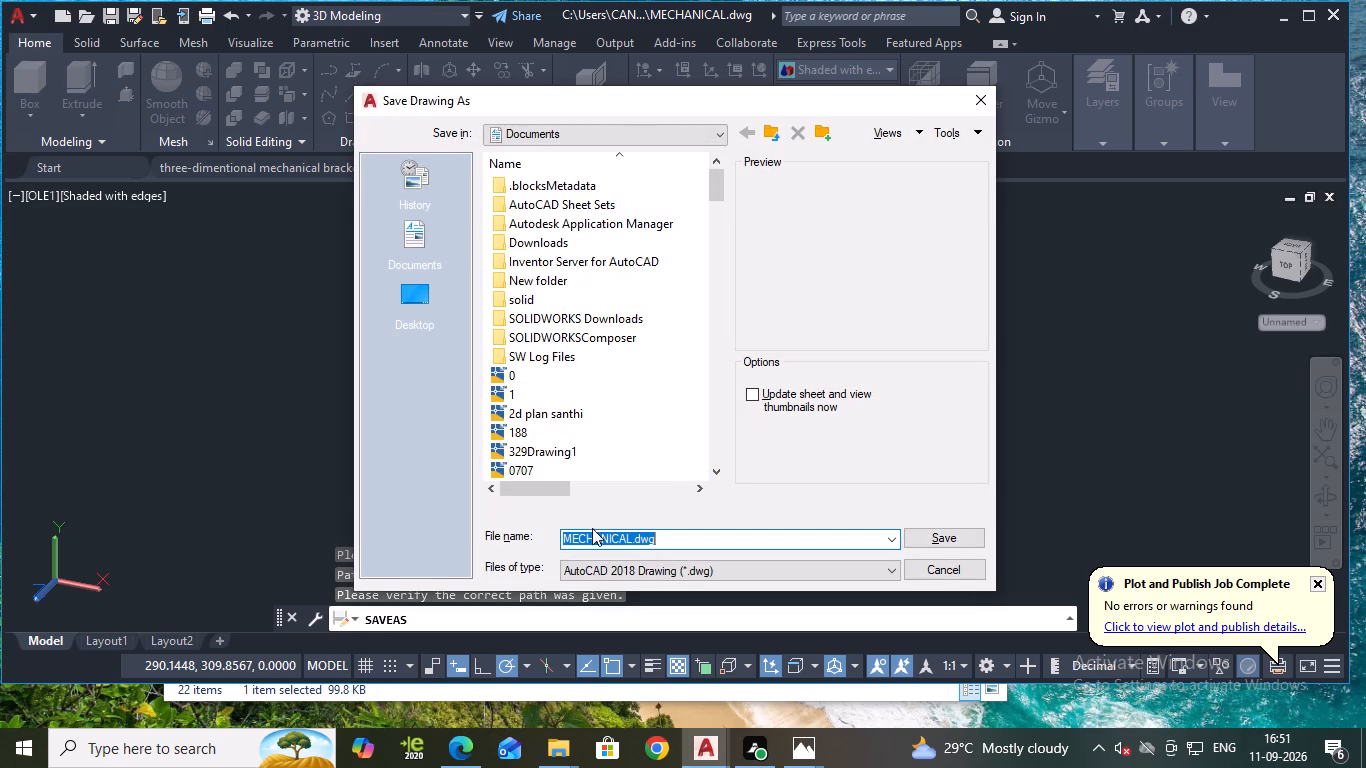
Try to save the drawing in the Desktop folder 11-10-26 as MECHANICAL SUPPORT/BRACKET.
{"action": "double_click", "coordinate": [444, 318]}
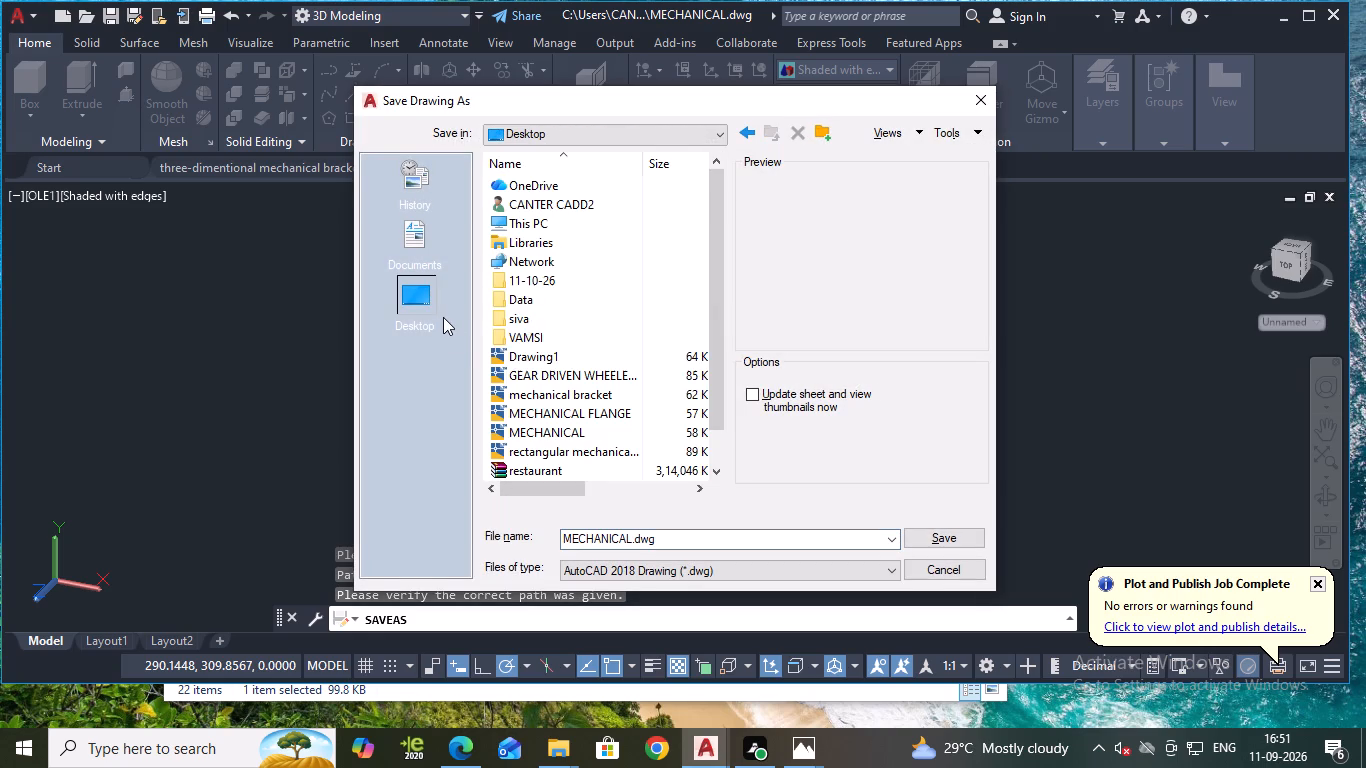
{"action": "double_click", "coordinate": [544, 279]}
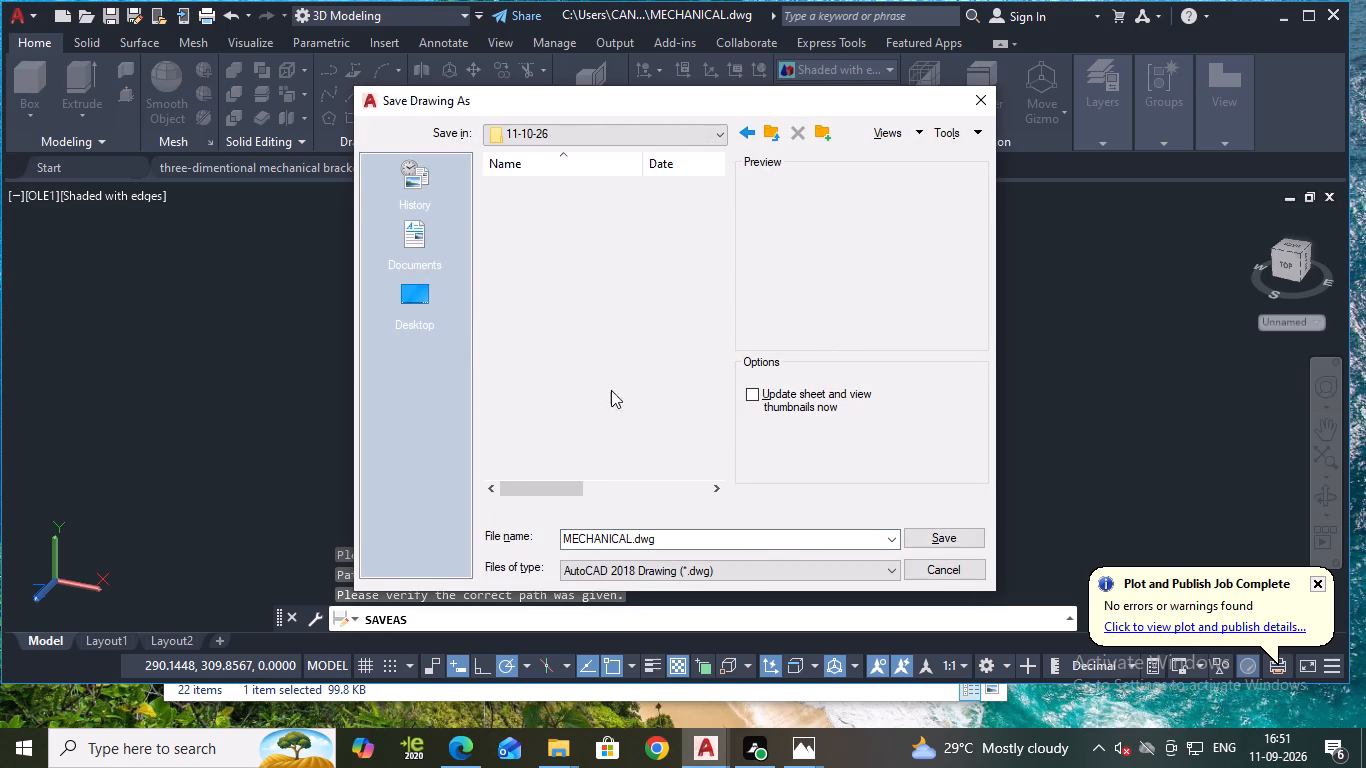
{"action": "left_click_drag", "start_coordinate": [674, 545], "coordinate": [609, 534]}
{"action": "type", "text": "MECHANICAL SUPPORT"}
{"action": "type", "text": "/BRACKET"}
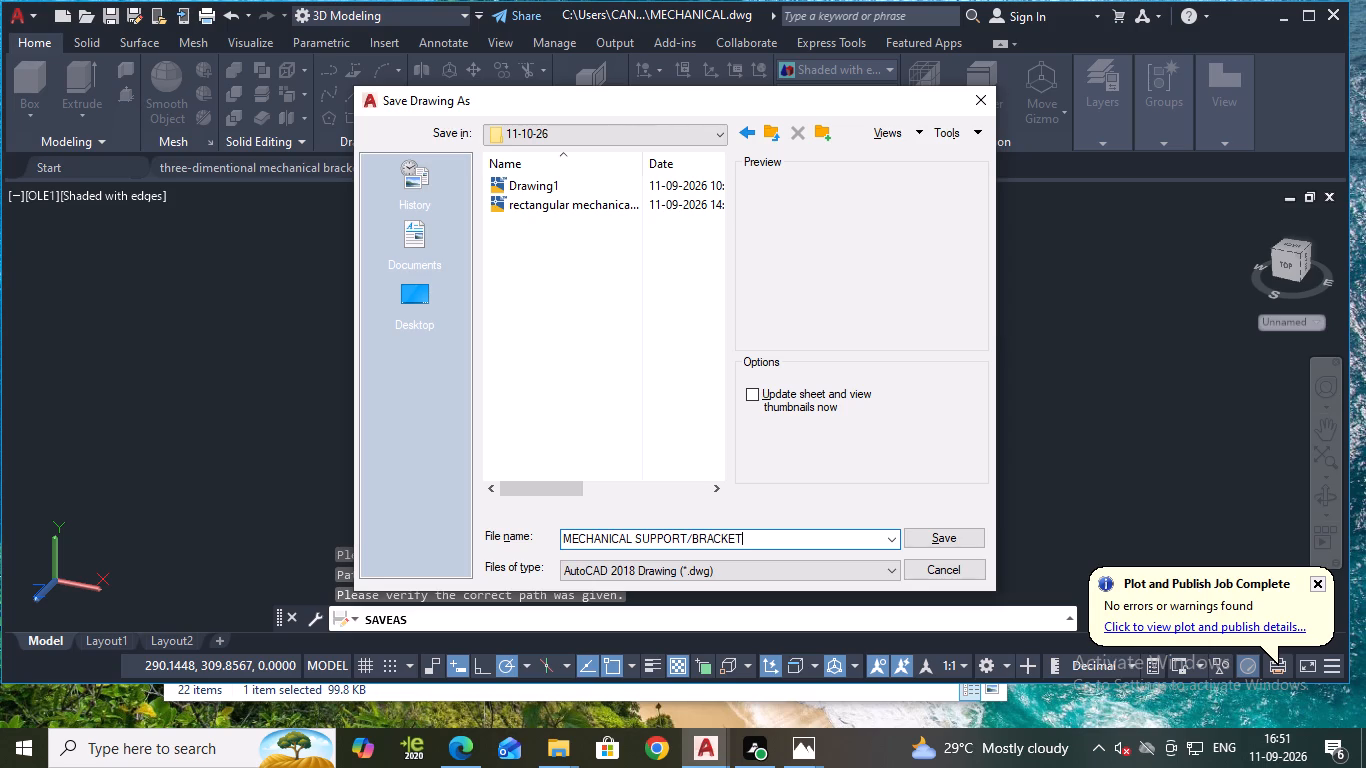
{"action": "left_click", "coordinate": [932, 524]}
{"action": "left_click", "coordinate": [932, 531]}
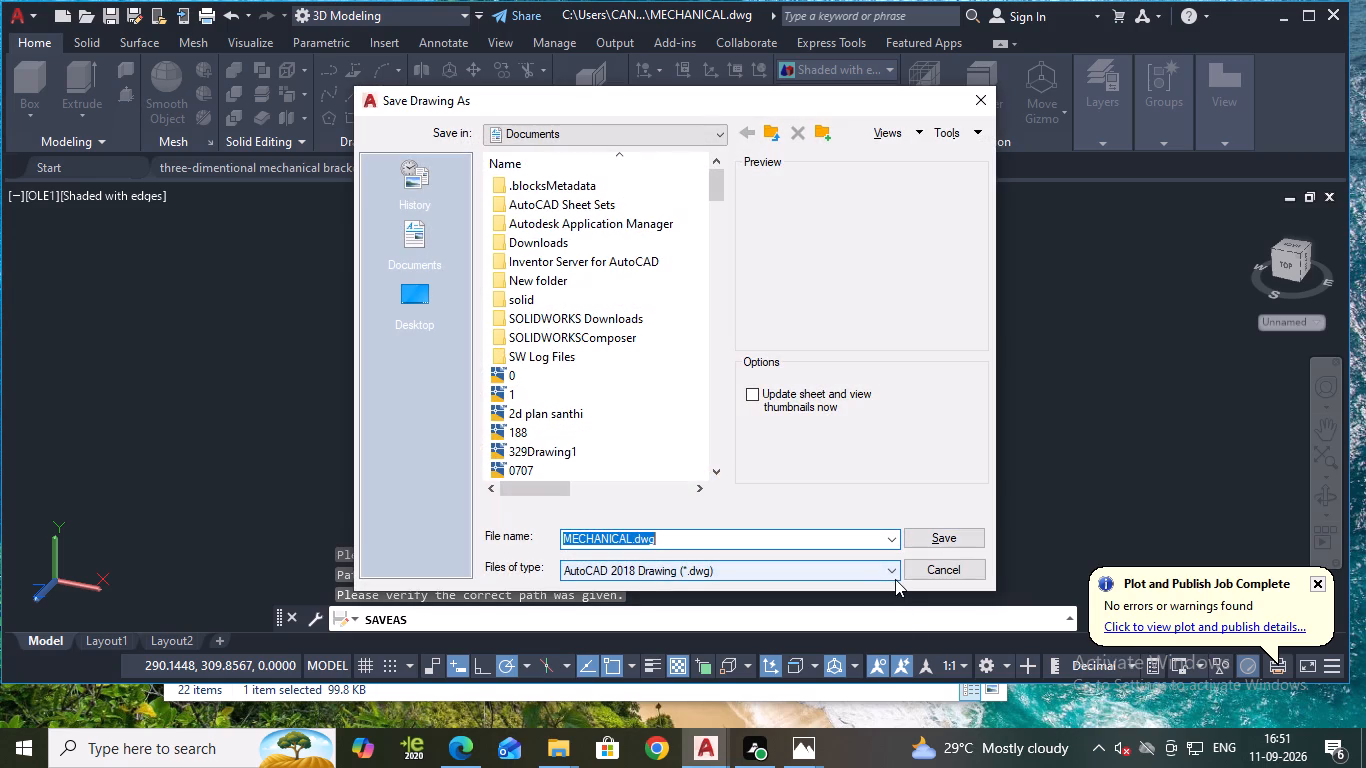
Save the drawing in the AutoCAD Sheet Sets folder in Documents as MECHANICAL SUPPORT COMPONENT.
{"action": "scroll", "coordinate": [536, 343], "scroll_direction": "down", "scroll_amount": 2}
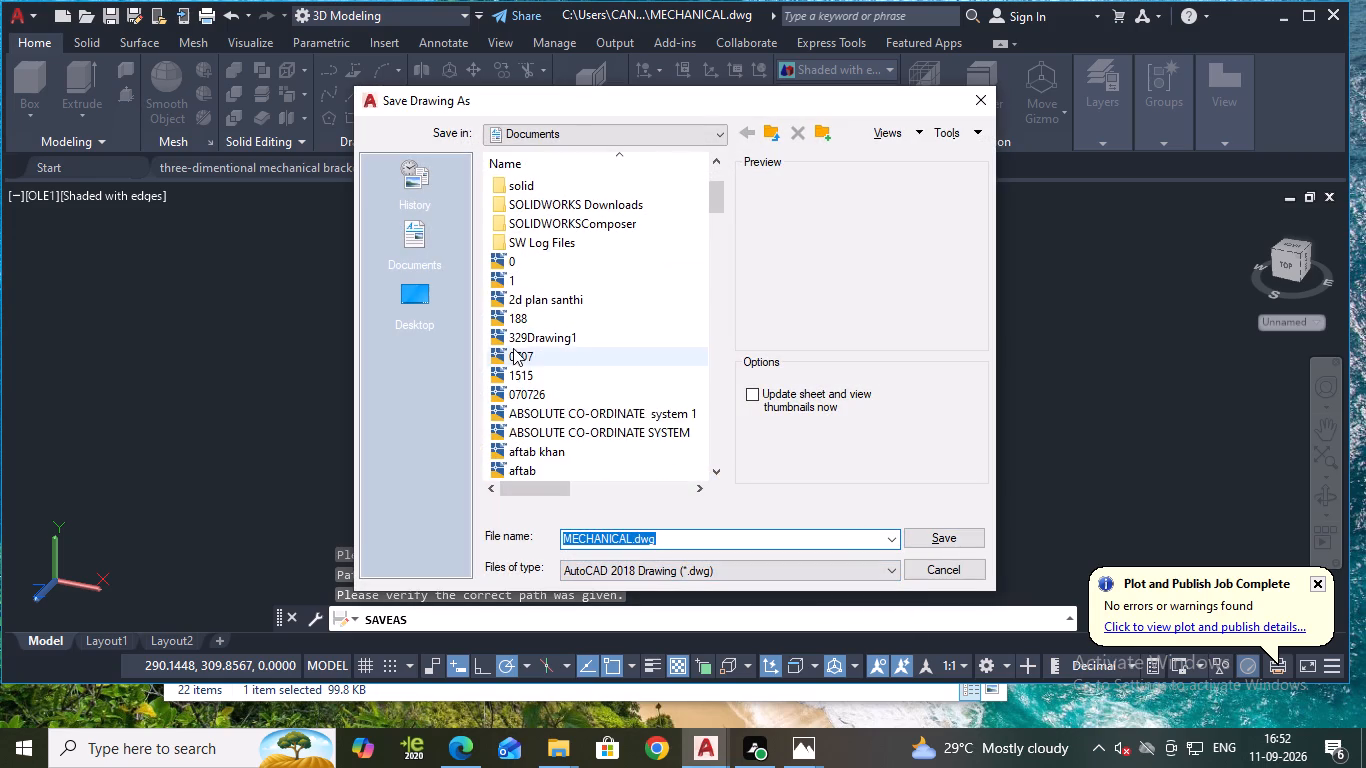
{"action": "scroll", "coordinate": [510, 337], "scroll_direction": "up", "scroll_amount": 4}
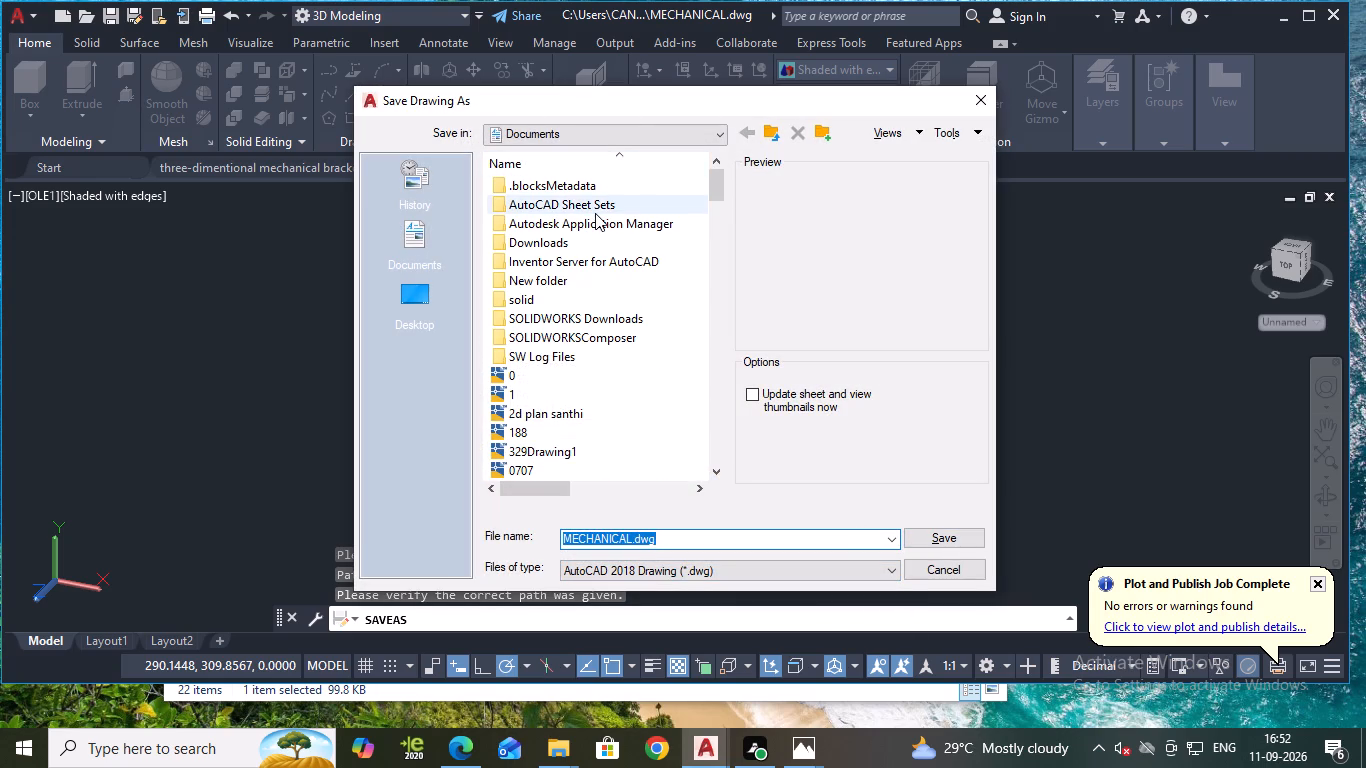
{"action": "double_click", "coordinate": [595, 213]}
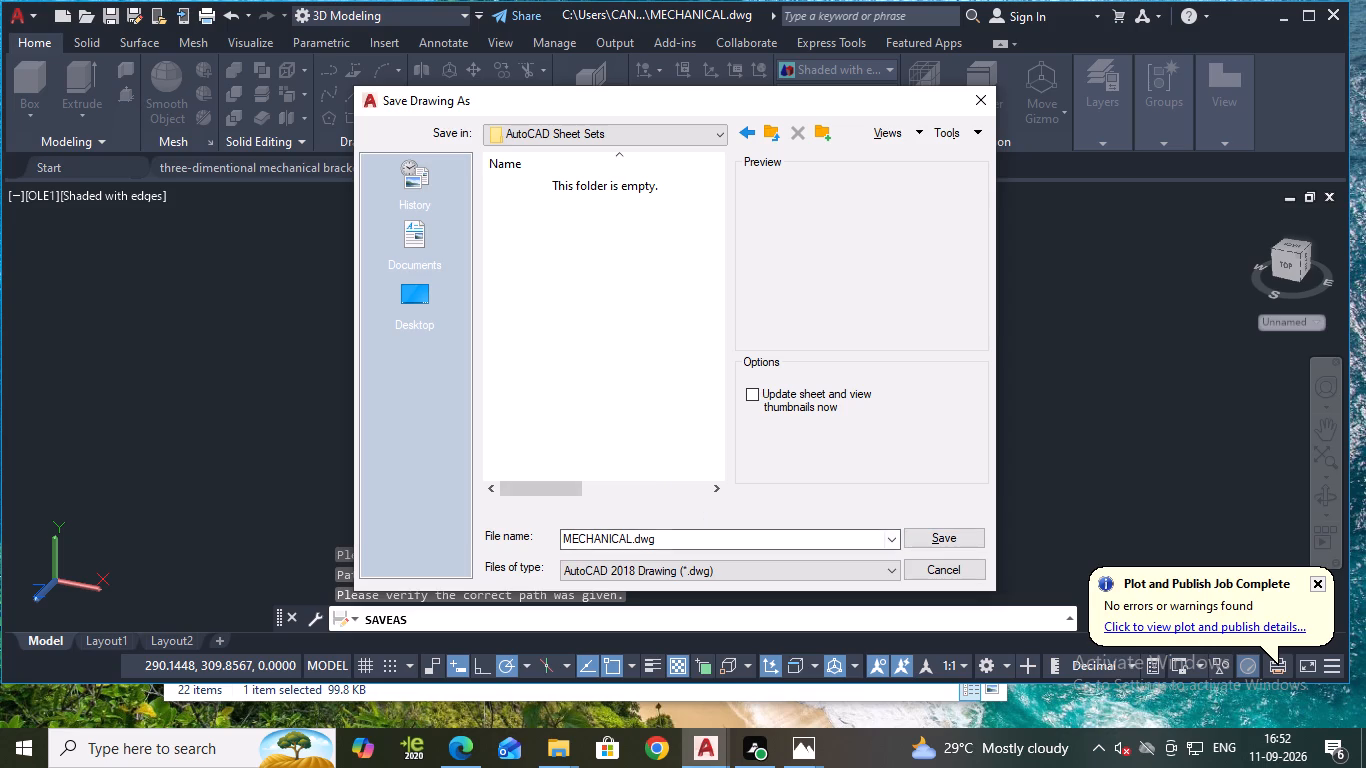
{"action": "left_click", "coordinate": [630, 540]}
{"action": "left_click", "coordinate": [632, 540]}
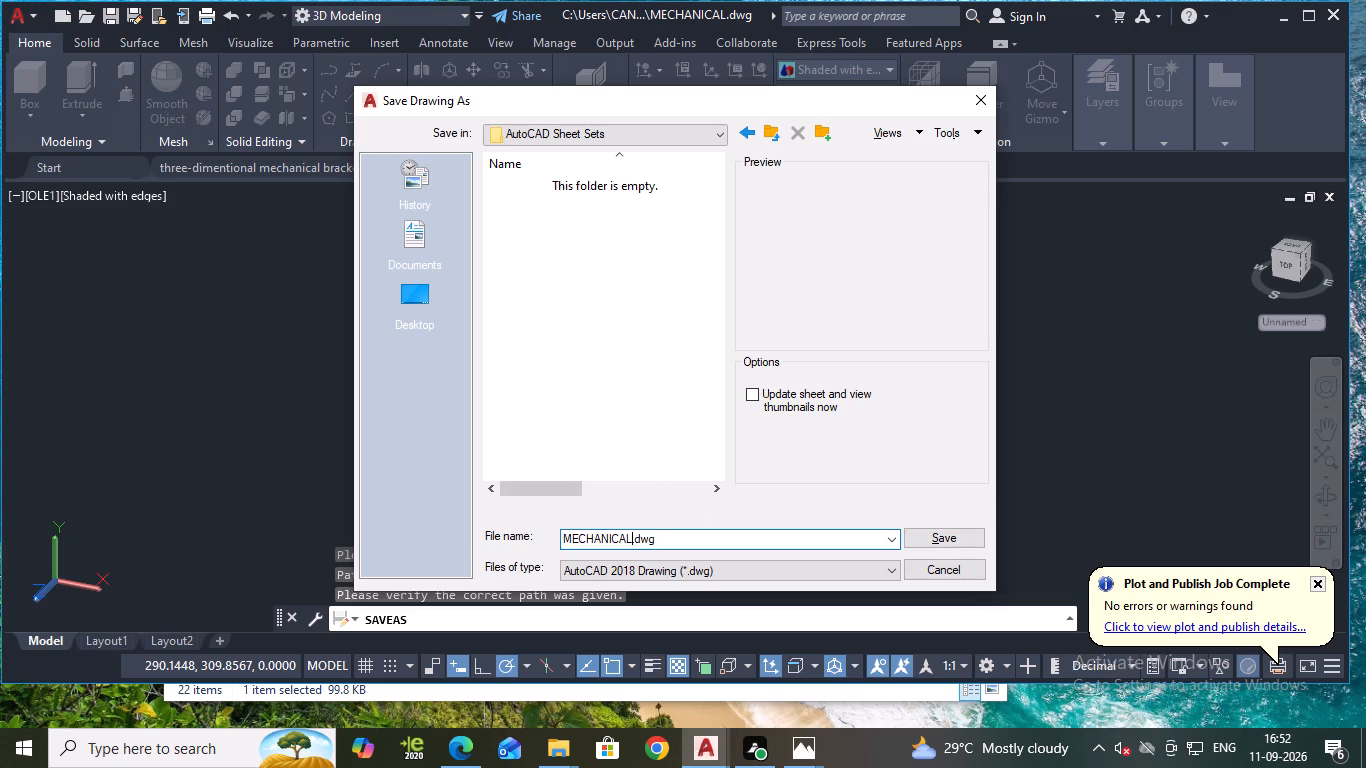
{"action": "key", "text": "space"}
{"action": "type", "text": "SUPPORT"}
{"action": "key", "text": "space"}
{"action": "type", "text": "CO"}
{"action": "key", "text": "m"}
{"action": "type", "text": "PO"}
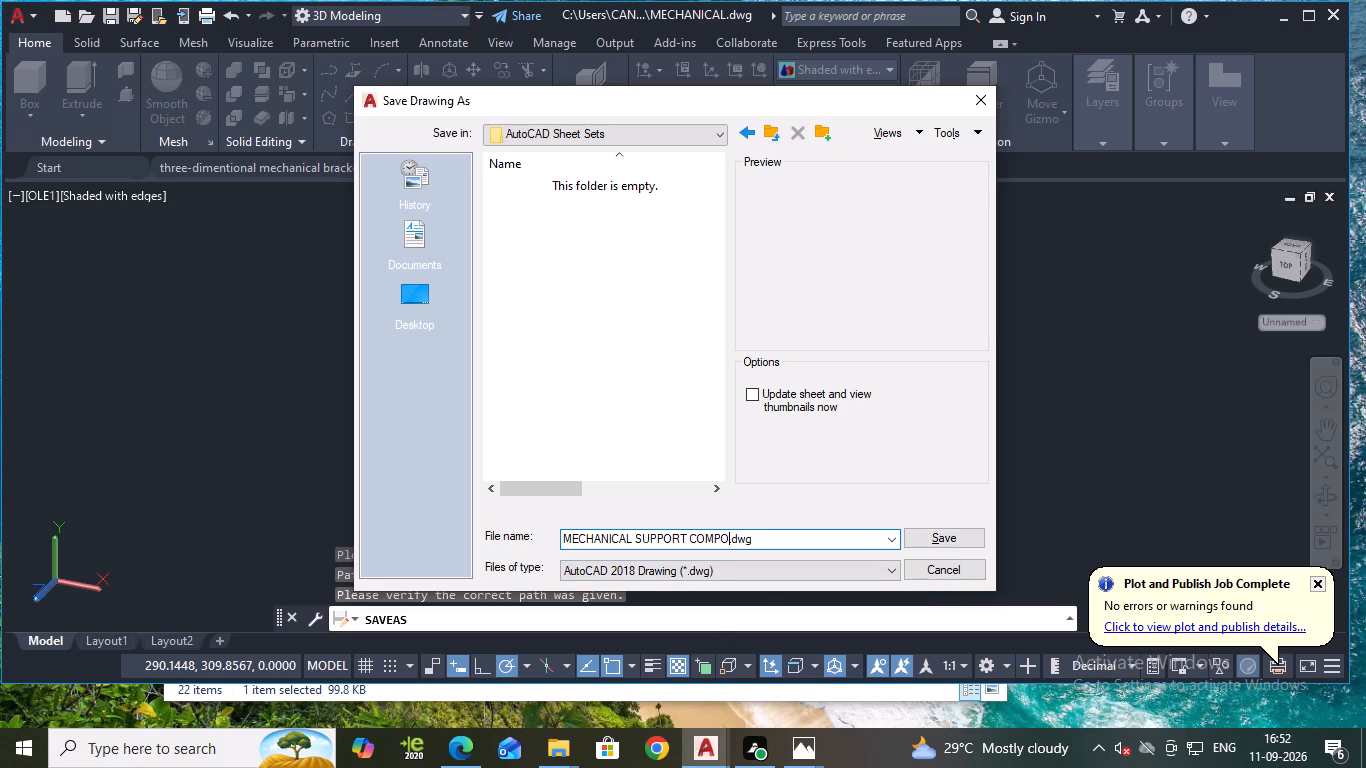
{"action": "type", "text": "NENT"}
{"action": "key", "text": "Return"}
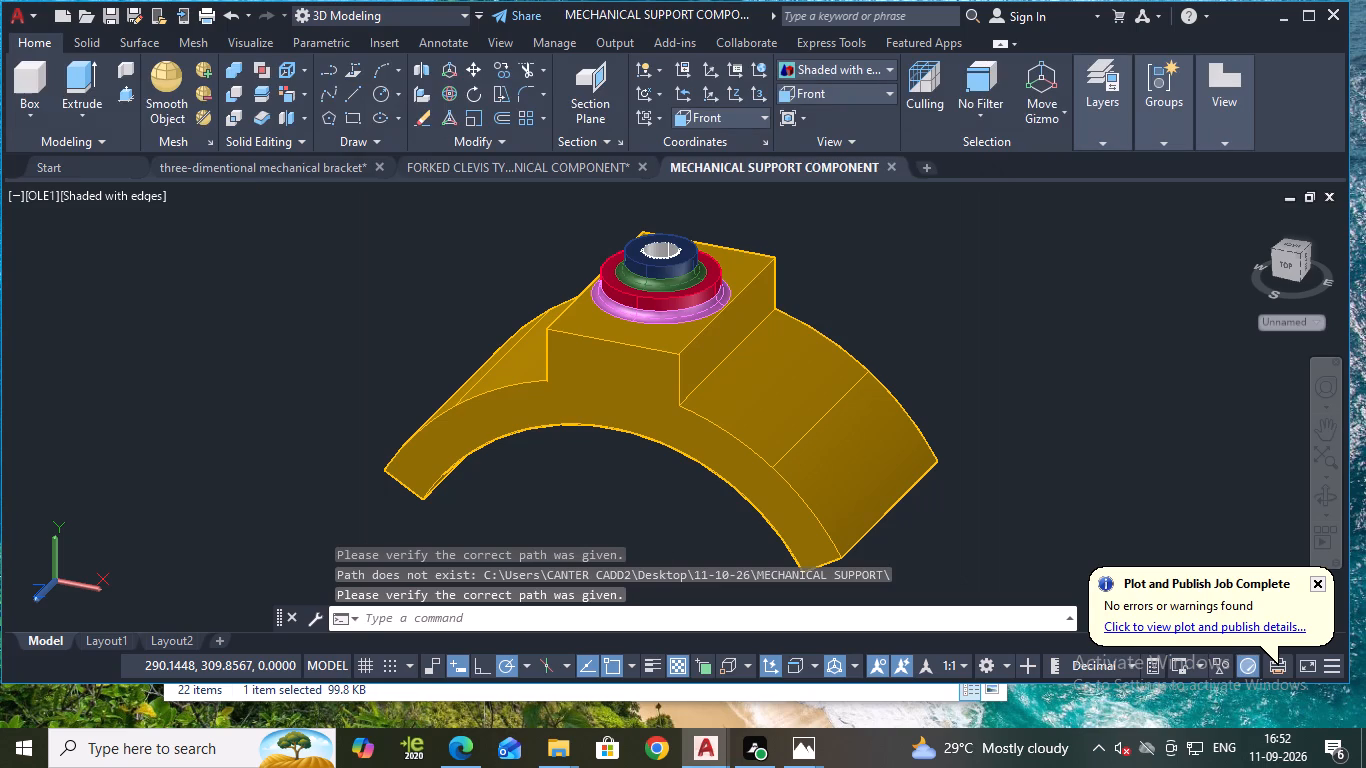
Set up a single-sheet plot on ISO A4 (297.00 x 210.00 MM) paper with the DWG To PDF.pc3 plotter.
{"action": "type", "text": "PLOT"}
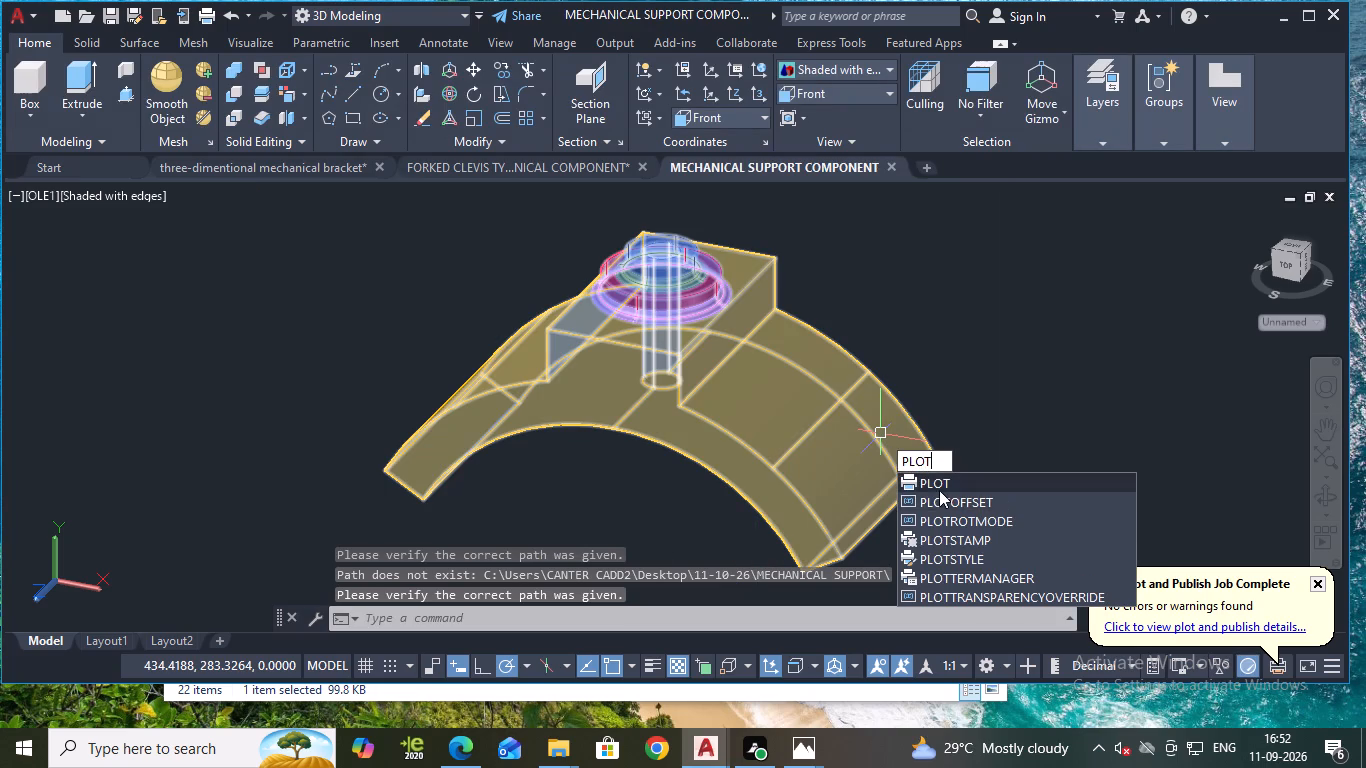
{"action": "left_click", "coordinate": [939, 490]}
{"action": "left_click", "coordinate": [666, 439]}
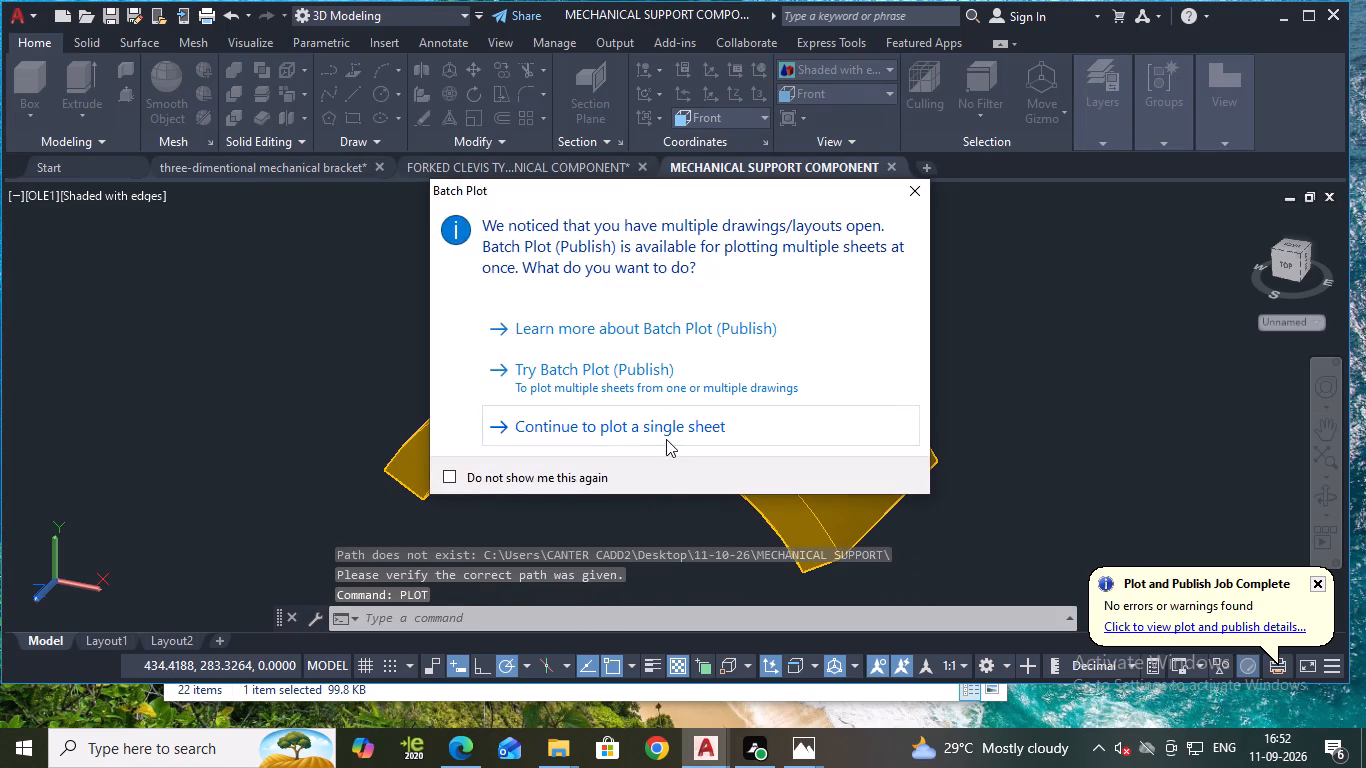
{"action": "left_click", "coordinate": [596, 383]}
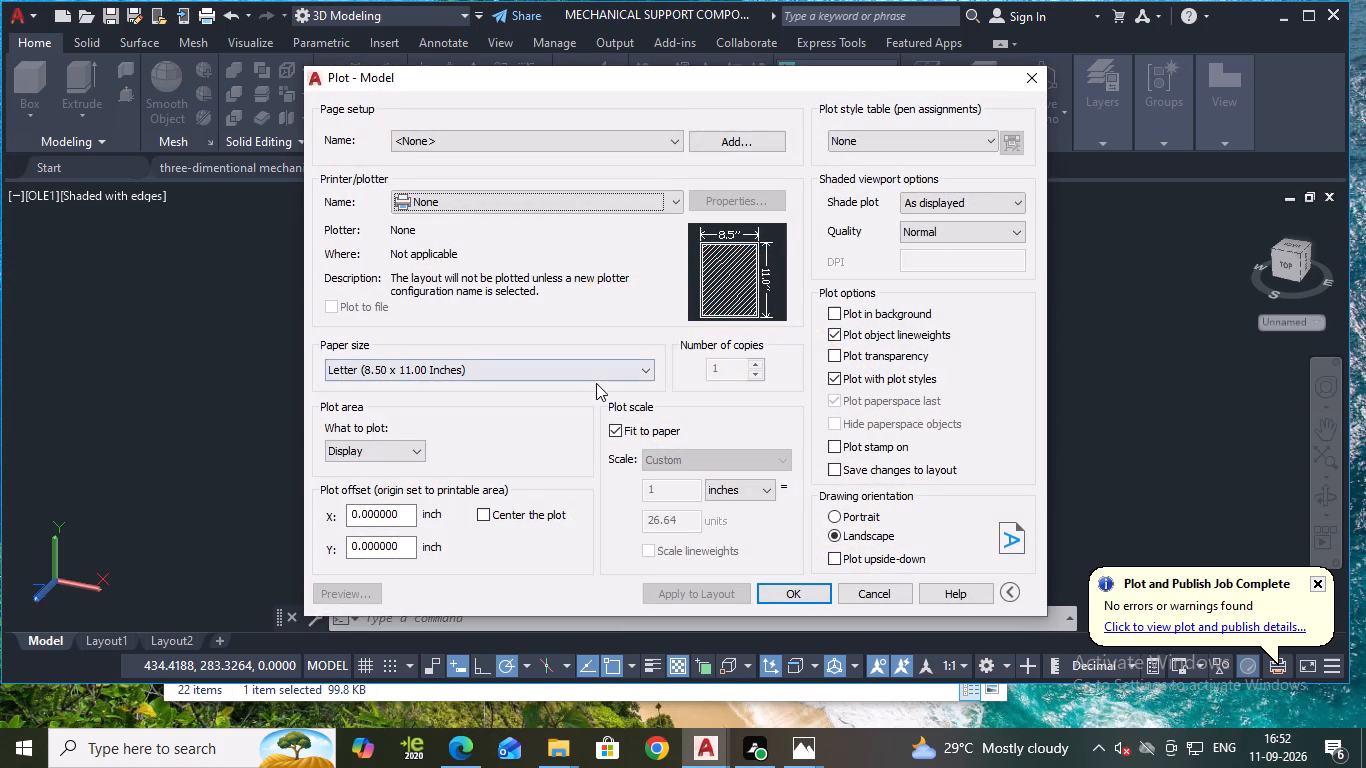
{"action": "left_click", "coordinate": [615, 366]}
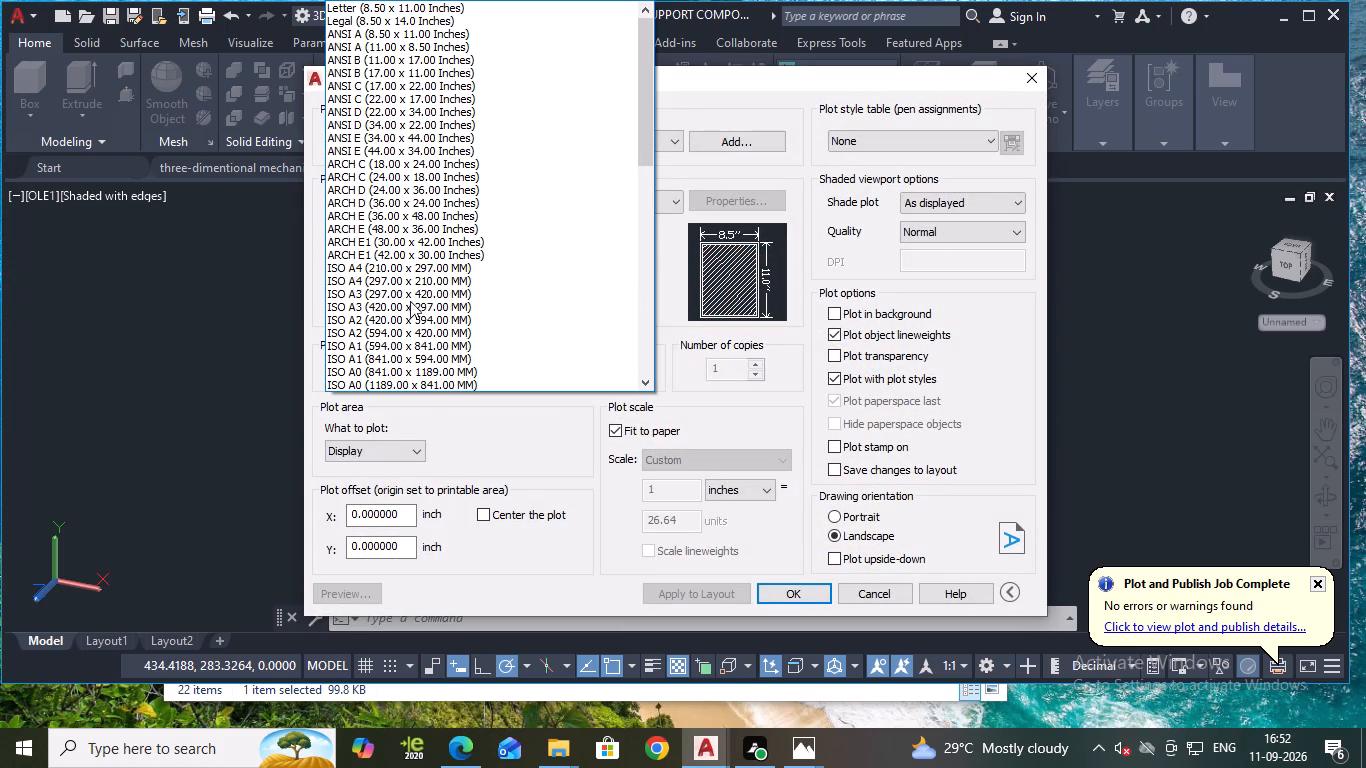
{"action": "scroll", "coordinate": [373, 346], "scroll_direction": "down", "scroll_amount": 3}
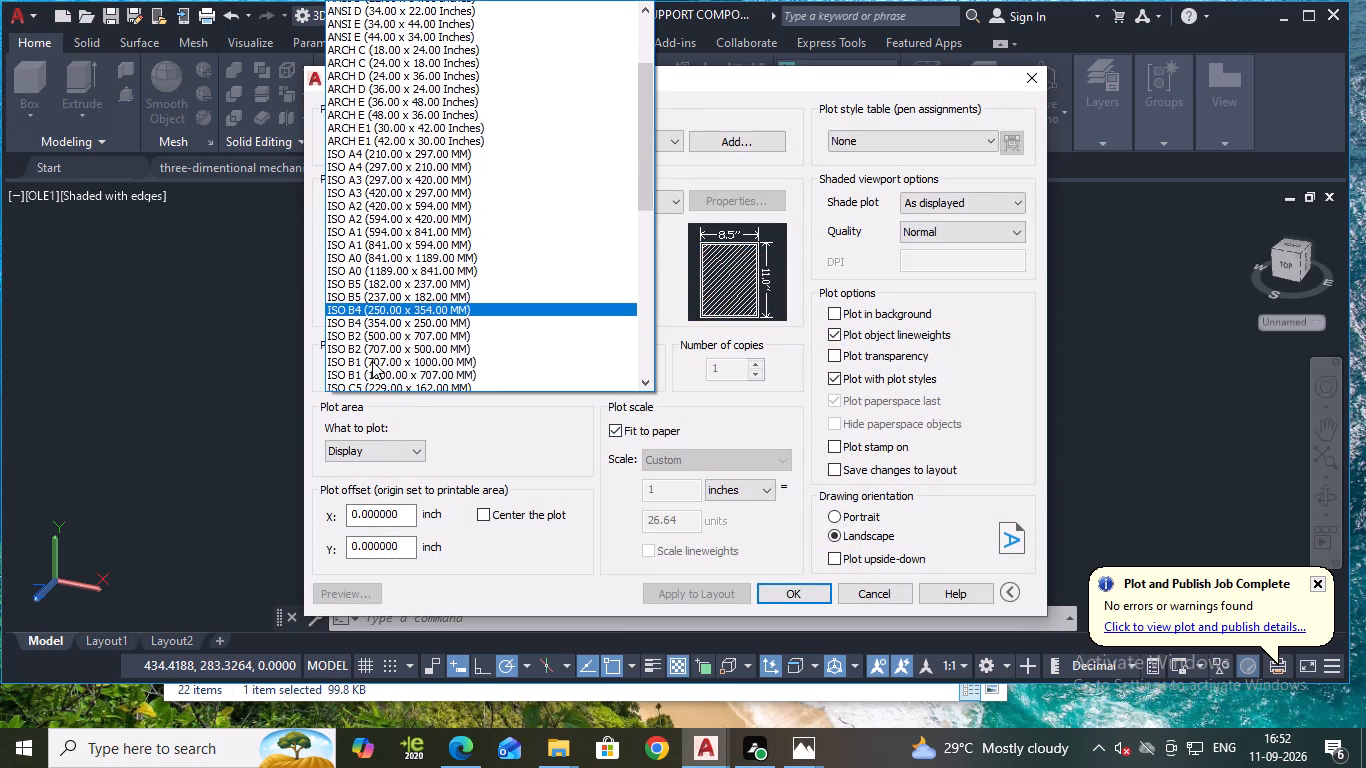
{"action": "scroll", "coordinate": [408, 191], "scroll_direction": "up", "scroll_amount": 5}
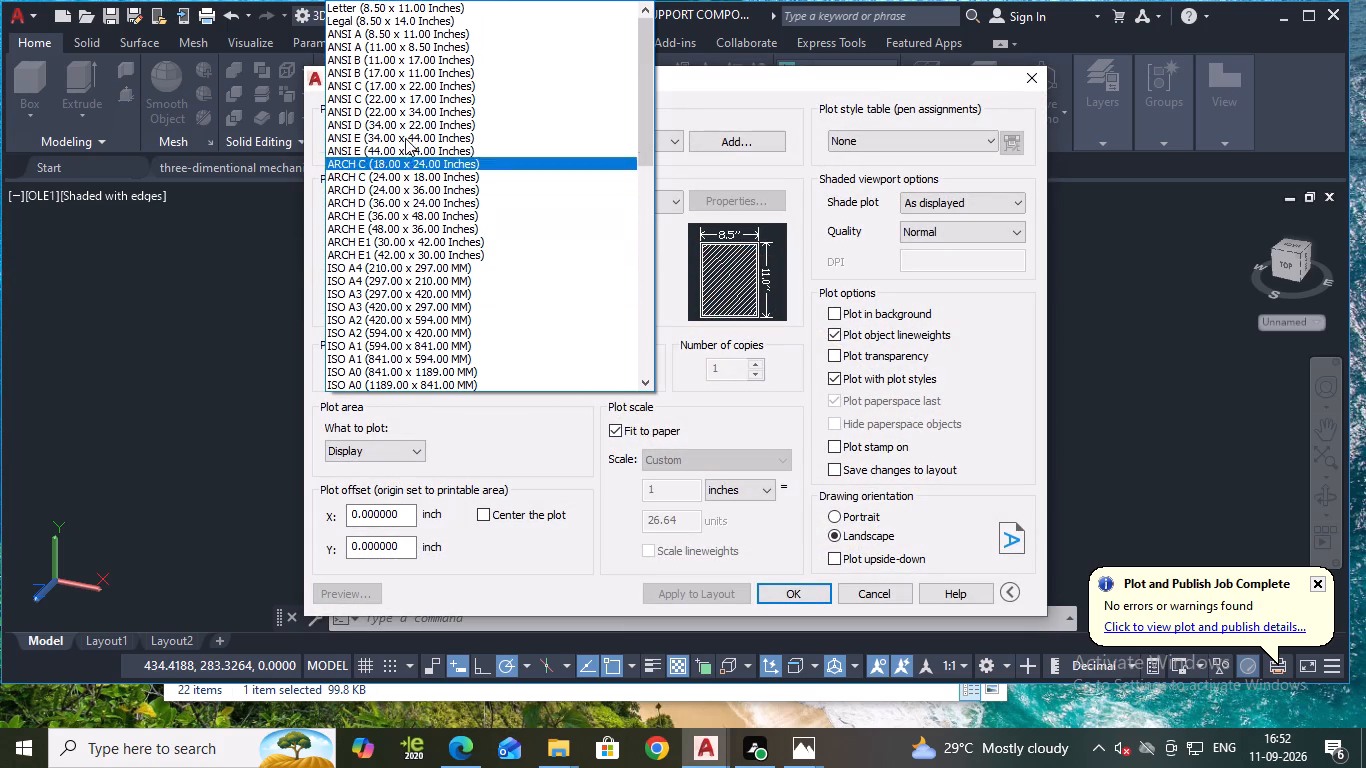
{"action": "scroll", "coordinate": [393, 59], "scroll_direction": "up", "scroll_amount": 2}
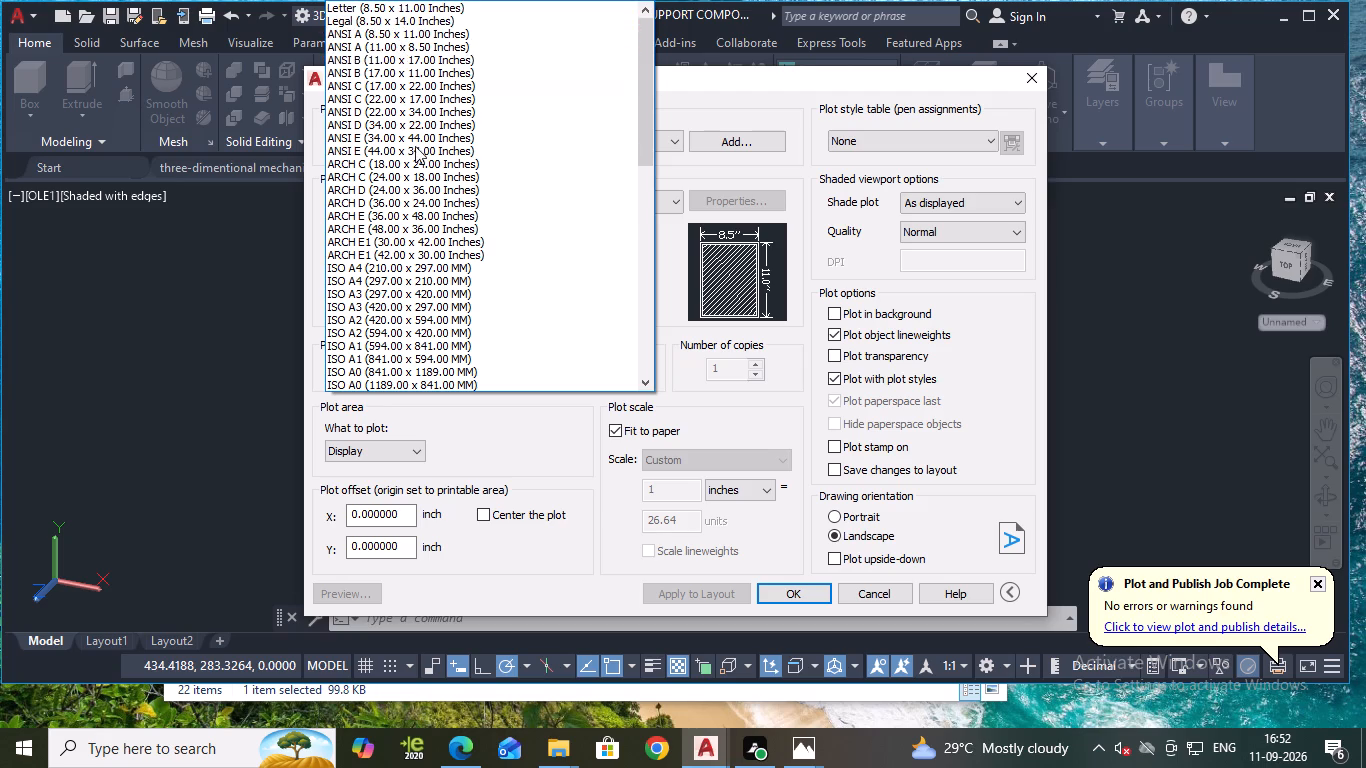
{"action": "scroll", "coordinate": [430, 192], "scroll_direction": "down", "scroll_amount": 4}
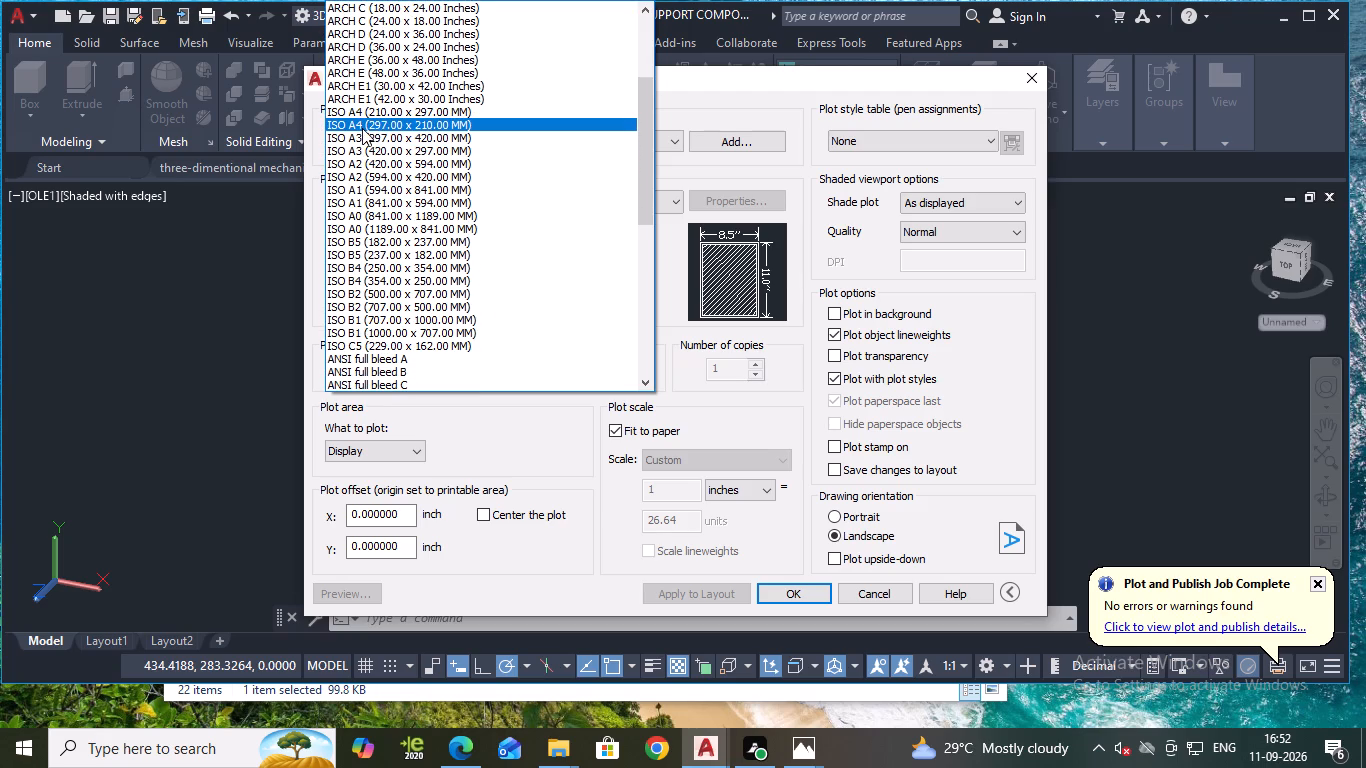
{"action": "left_click", "coordinate": [362, 128]}
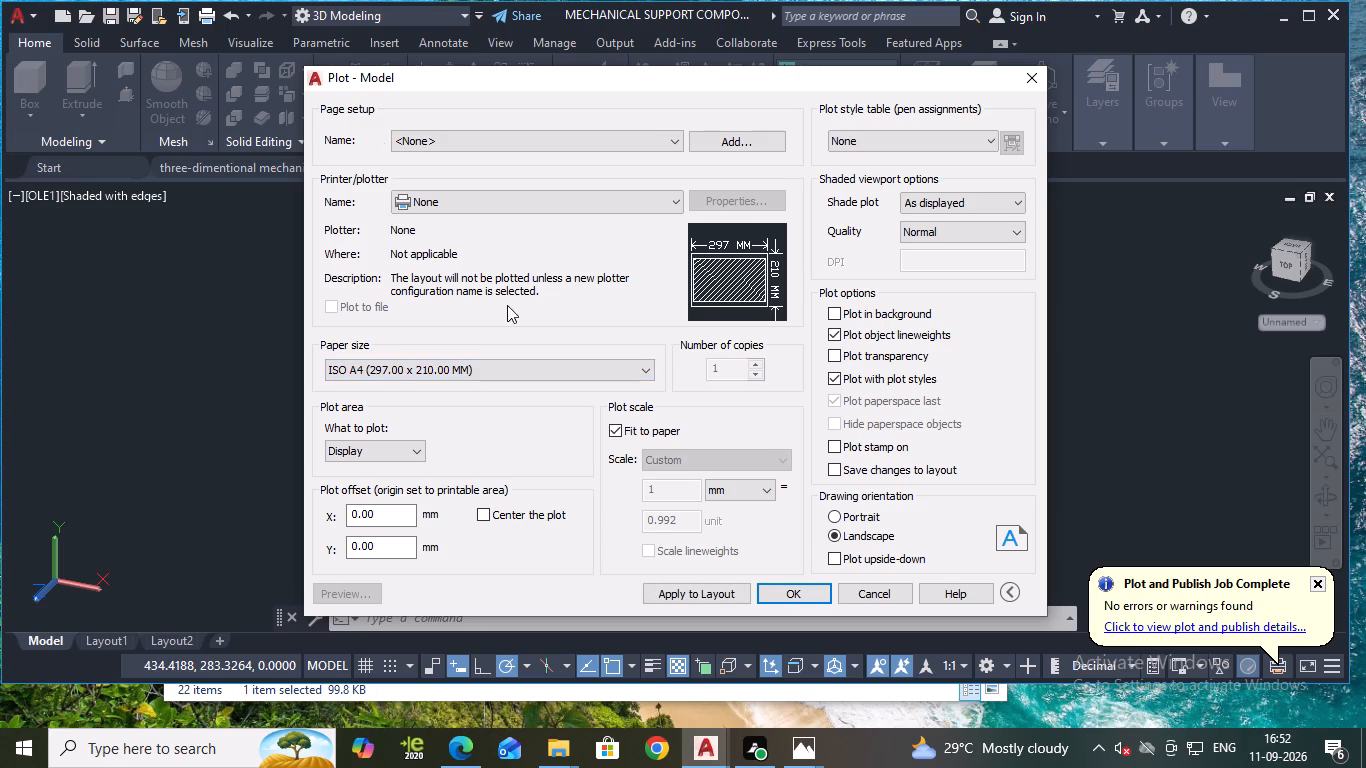
{"action": "left_click", "coordinate": [573, 205]}
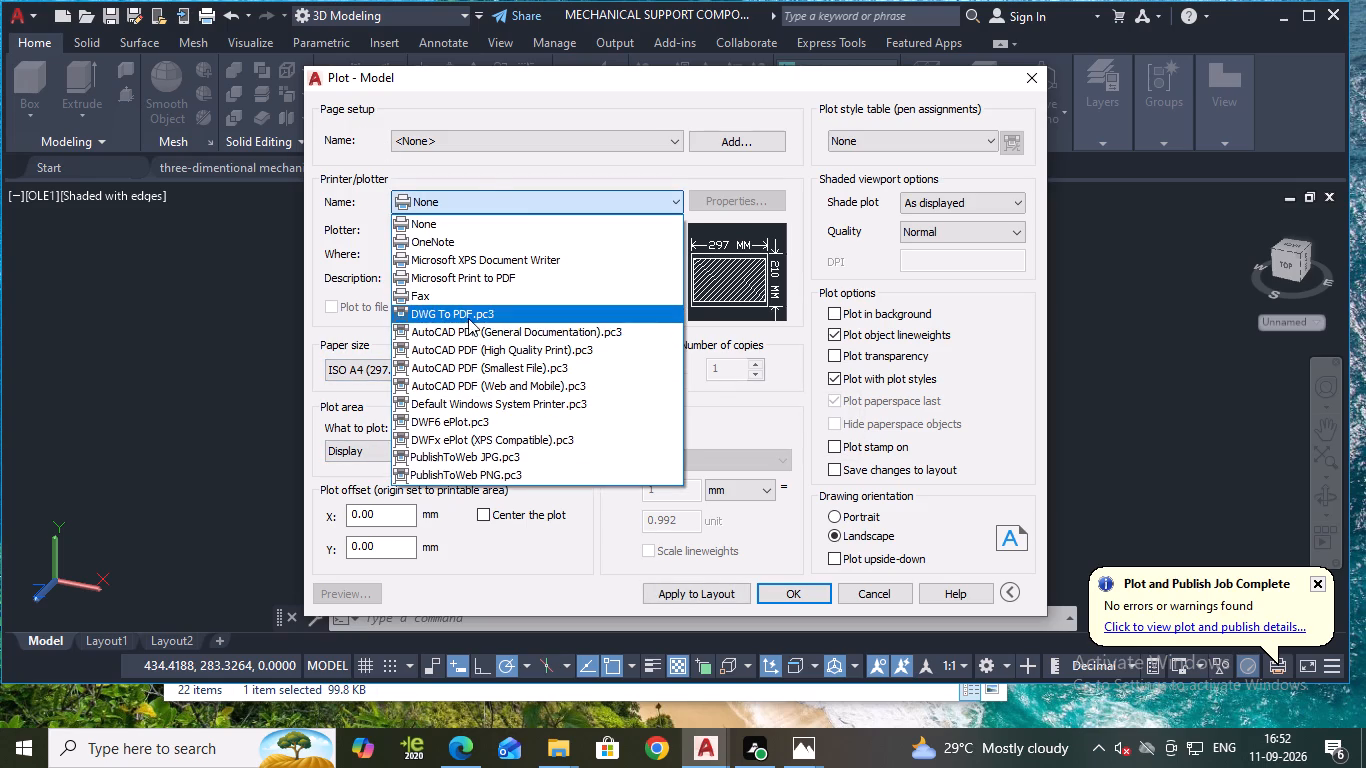
{"action": "left_click", "coordinate": [468, 317]}
Set the plot area to a window enclosing the whole bracket, from its stepped boss to its arched base.
{"action": "left_click", "coordinate": [379, 451]}
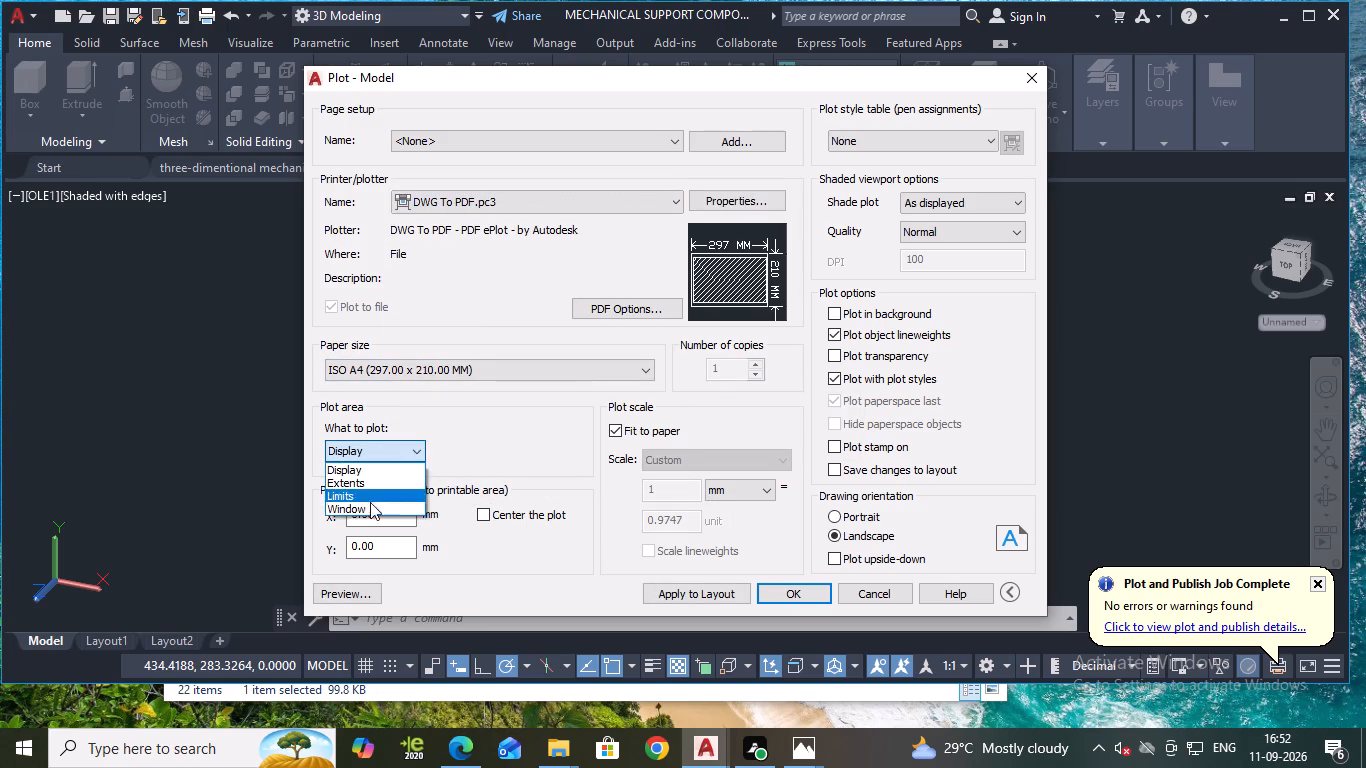
{"action": "left_click", "coordinate": [365, 506]}
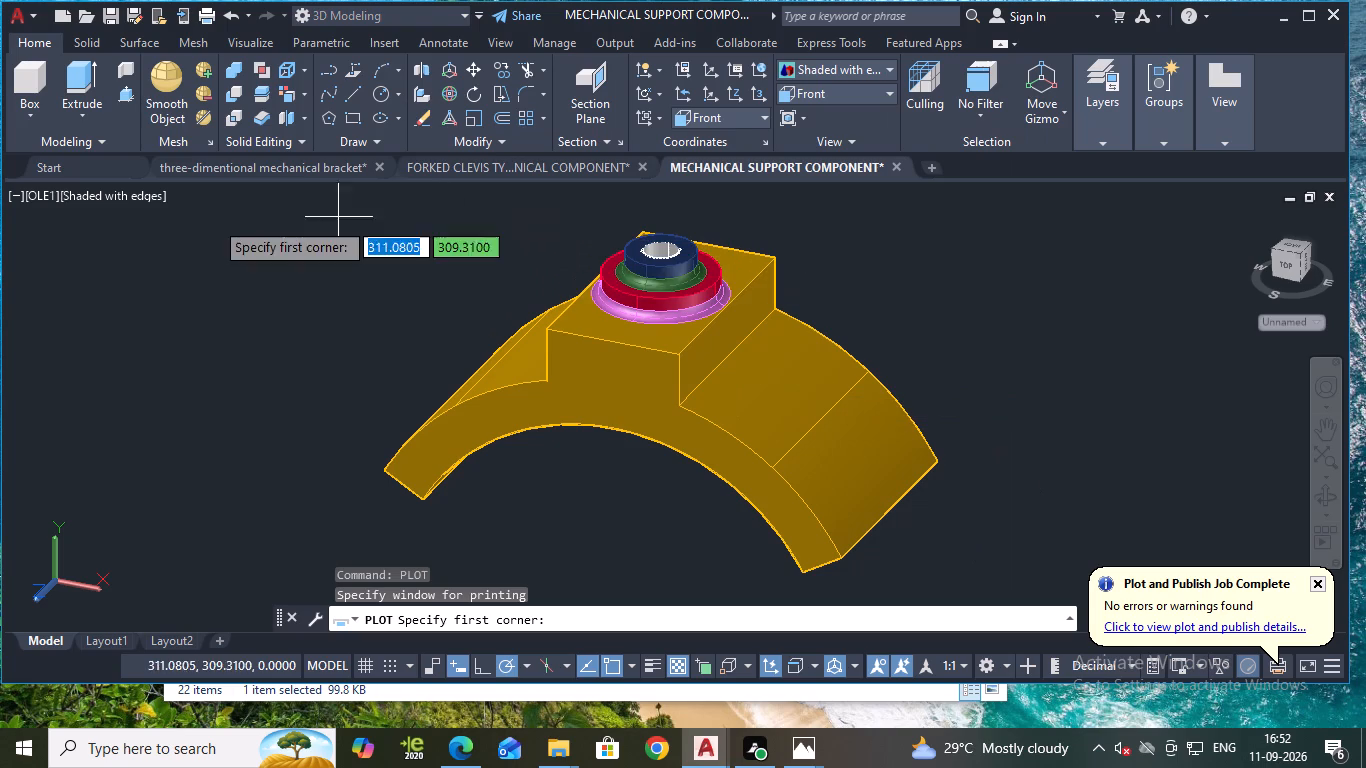
{"action": "left_click", "coordinate": [332, 189]}
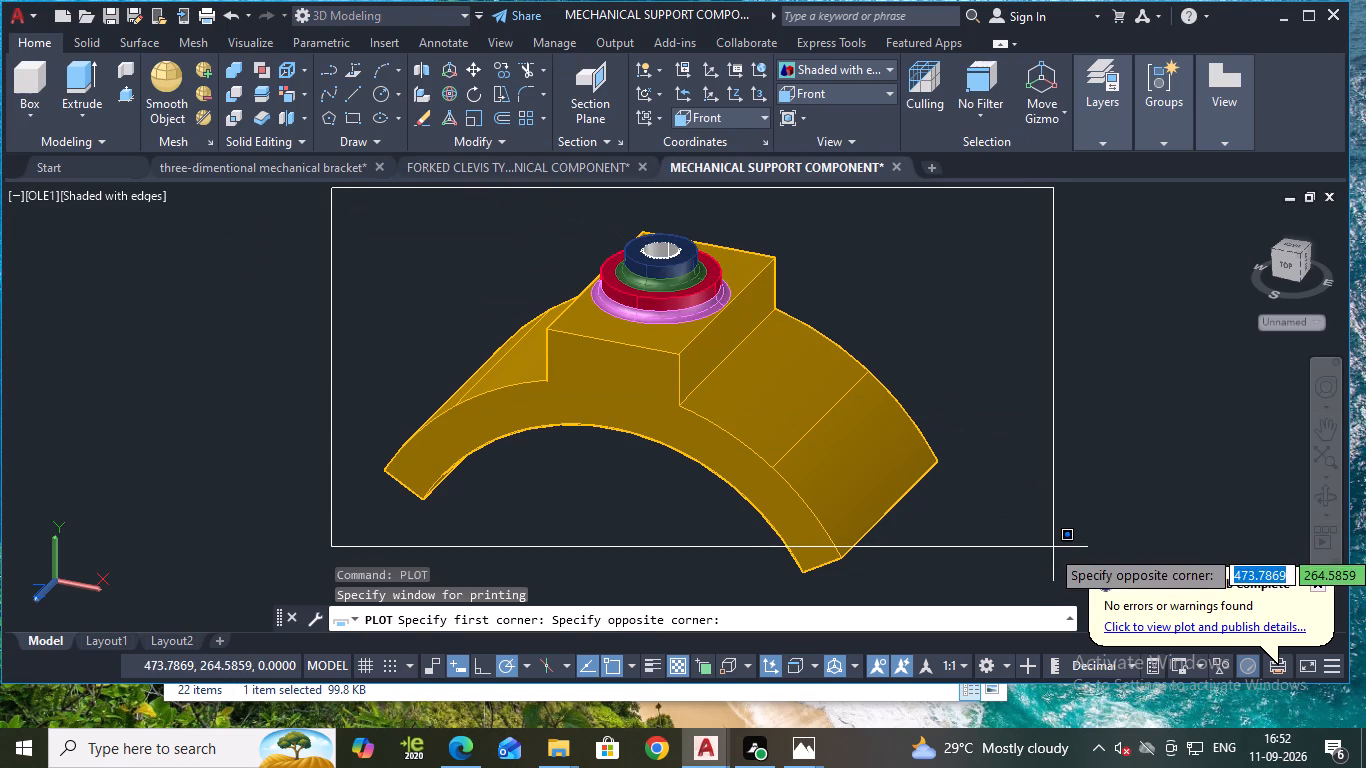
{"action": "middle_click_drag", "start_coordinate": [1033, 571], "coordinate": [1021, 486]}
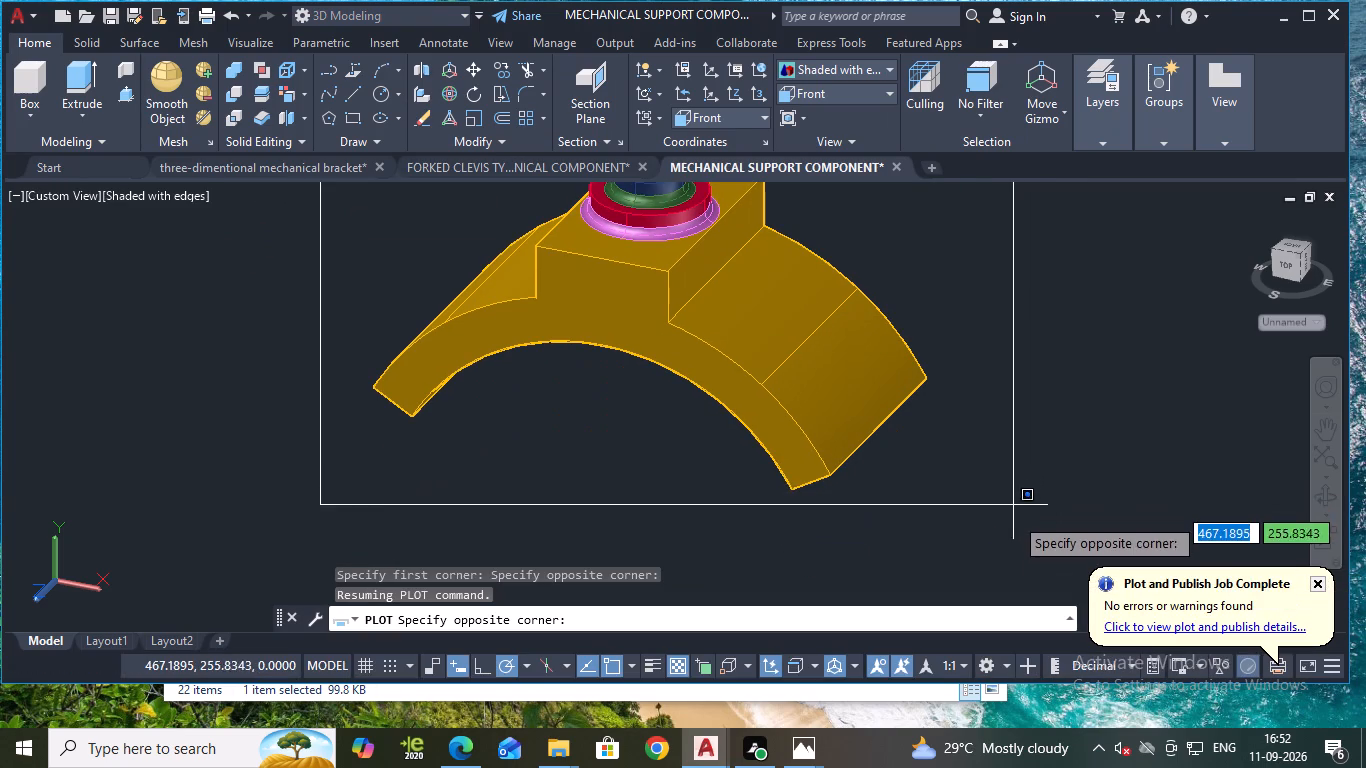
{"action": "left_click", "coordinate": [1001, 555]}
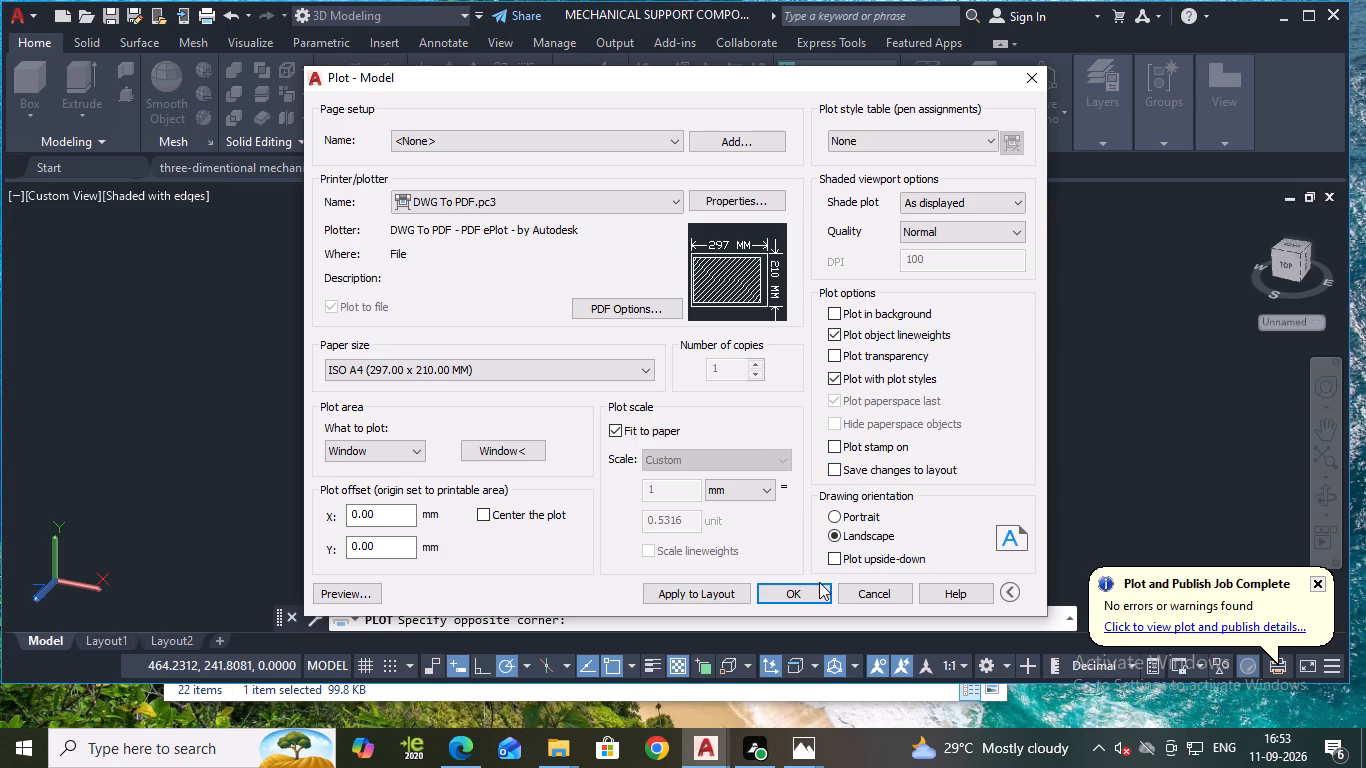
Run the plot and browse to Local Disk (C:) for a place to save the PDF MECHANICAL SUPPORT COMPONENT-Model.
{"action": "left_click", "coordinate": [765, 589]}
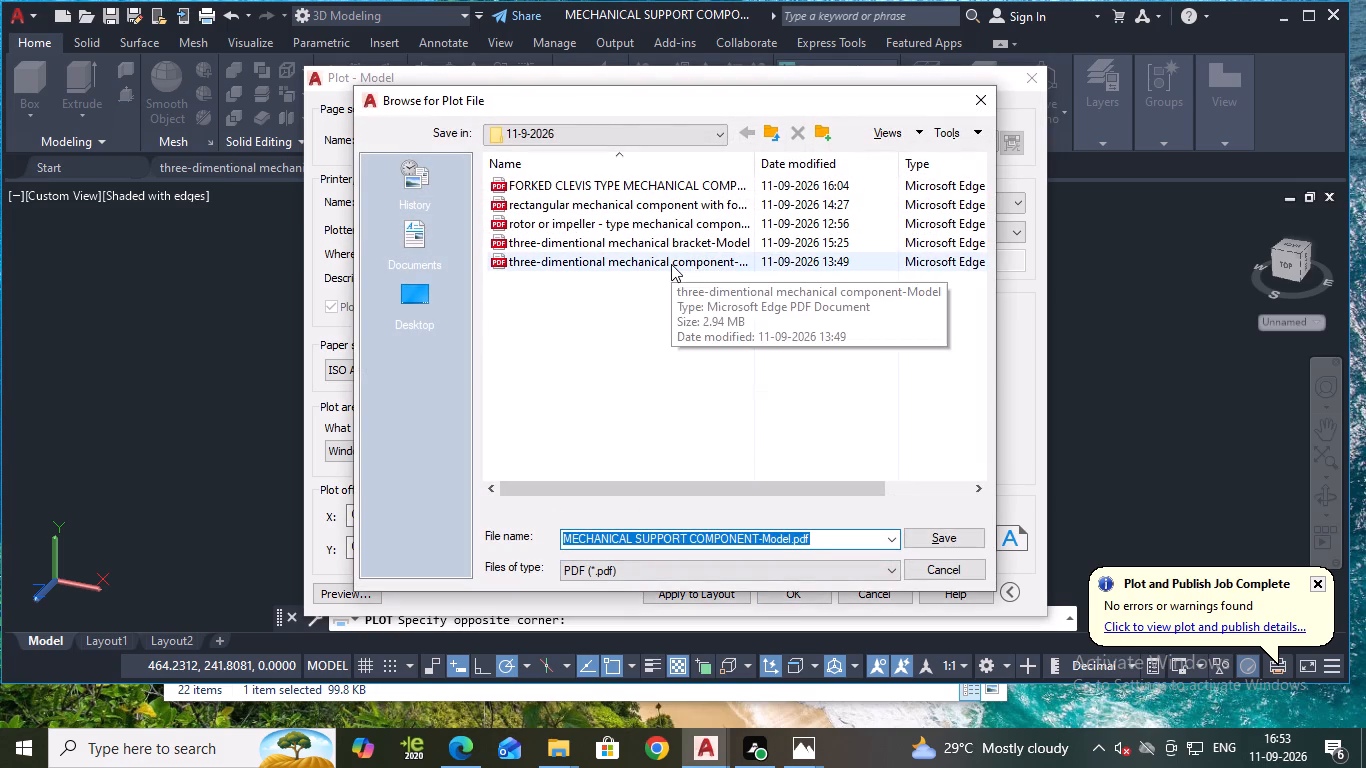
{"action": "double_click", "coordinate": [431, 299]}
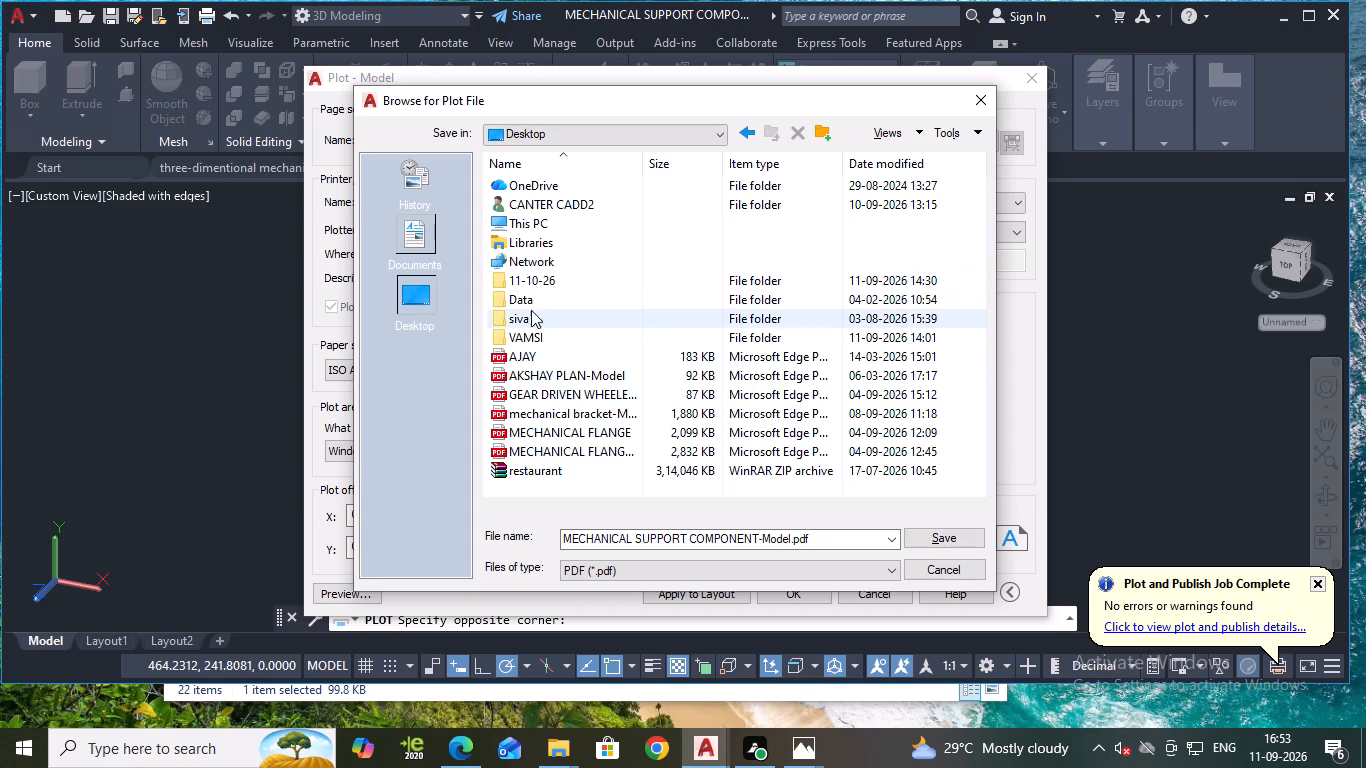
{"action": "double_click", "coordinate": [536, 226]}
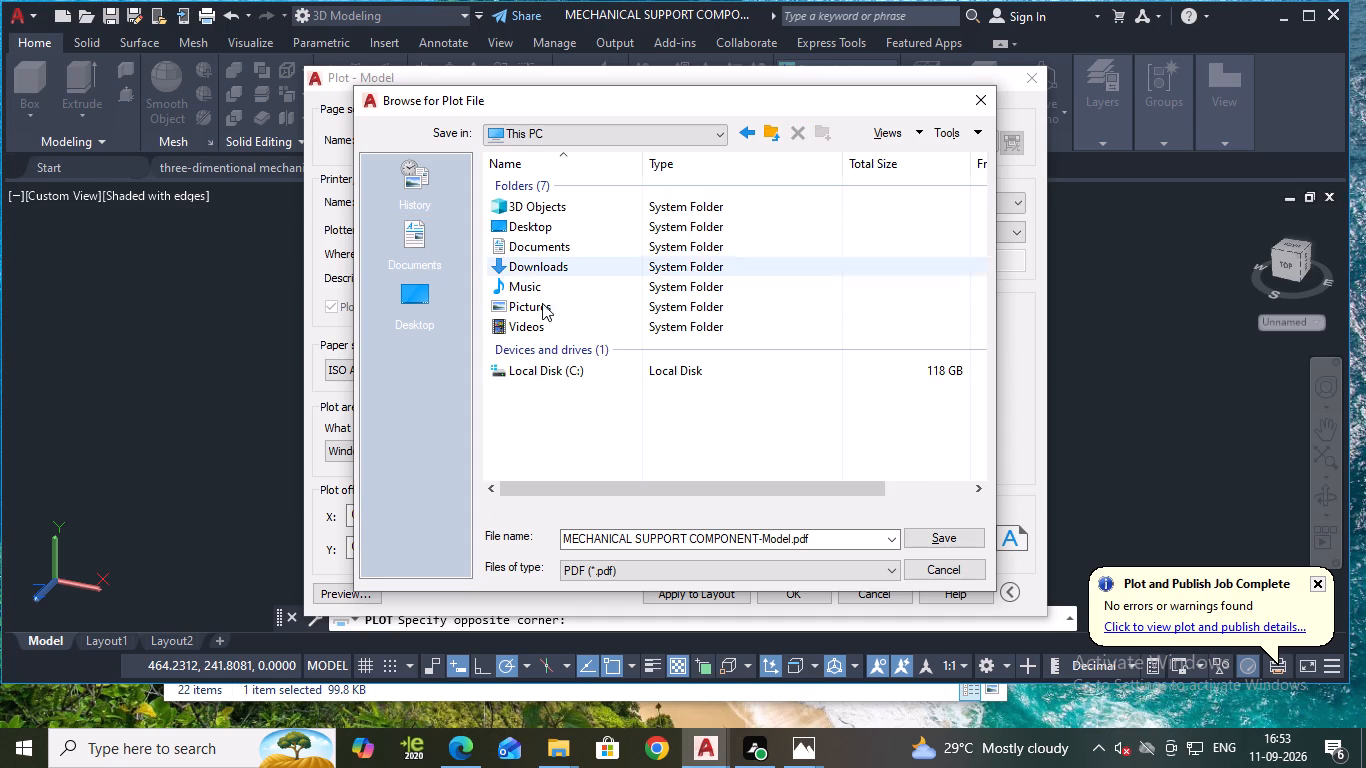
{"action": "double_click", "coordinate": [547, 368]}
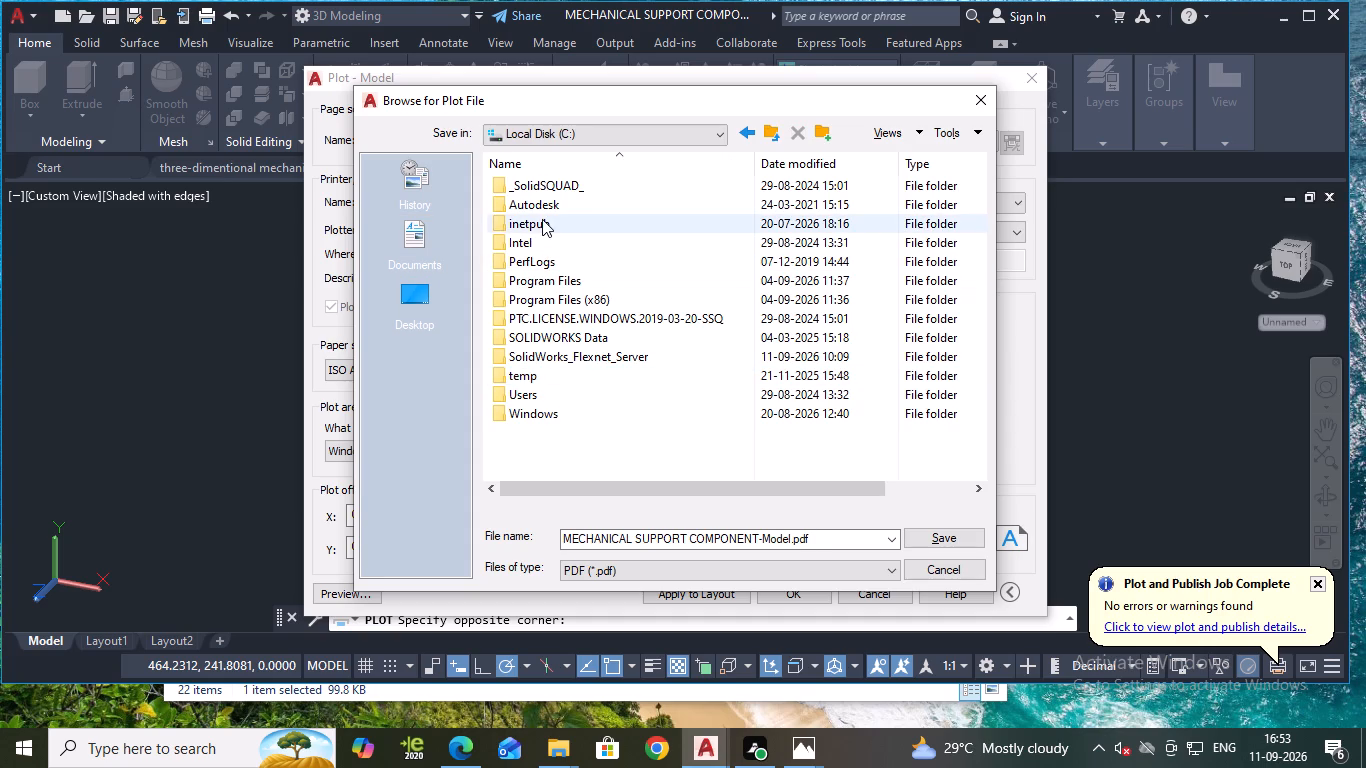
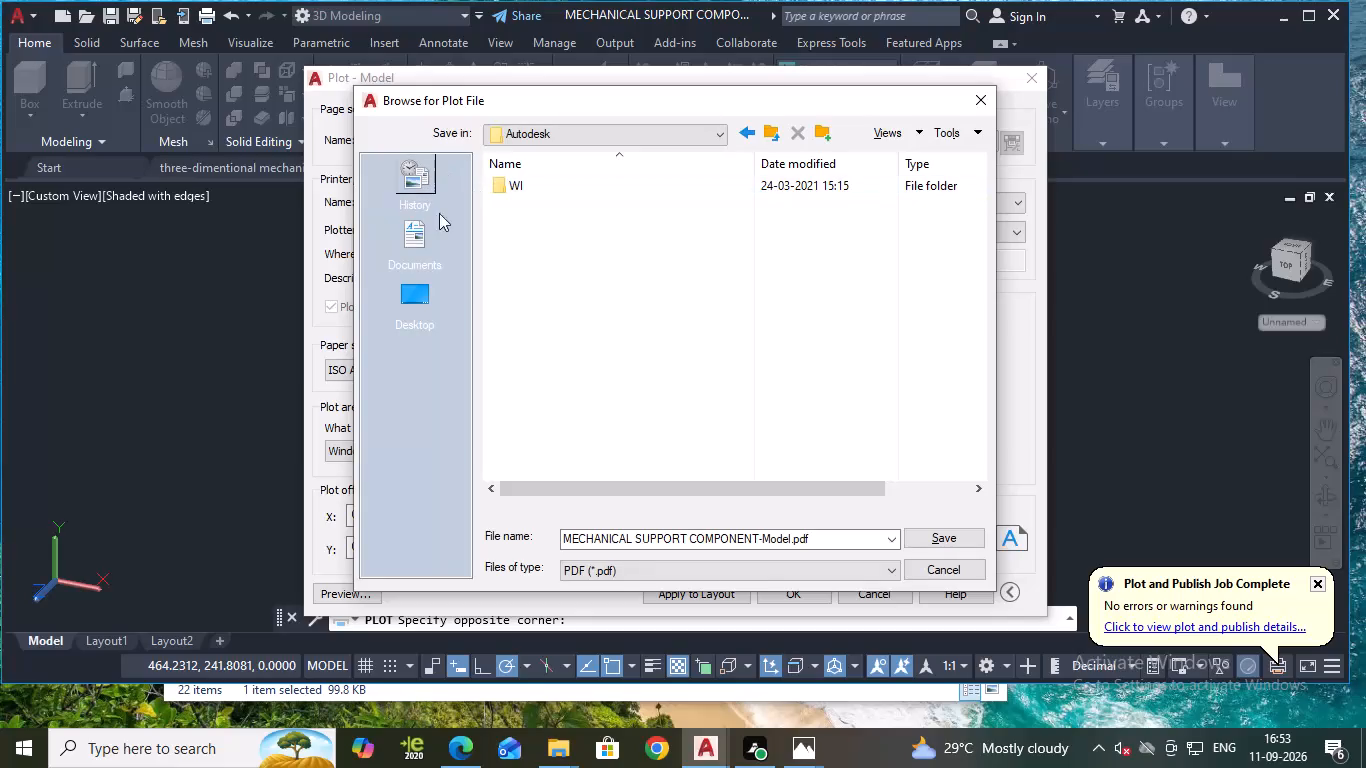
Save the plot as MECHANICAL SUPPORT COMPONENT-Model.pdf in the 11-10-26 folder on the Desktop.
{"action": "left_click", "coordinate": [423, 296]}
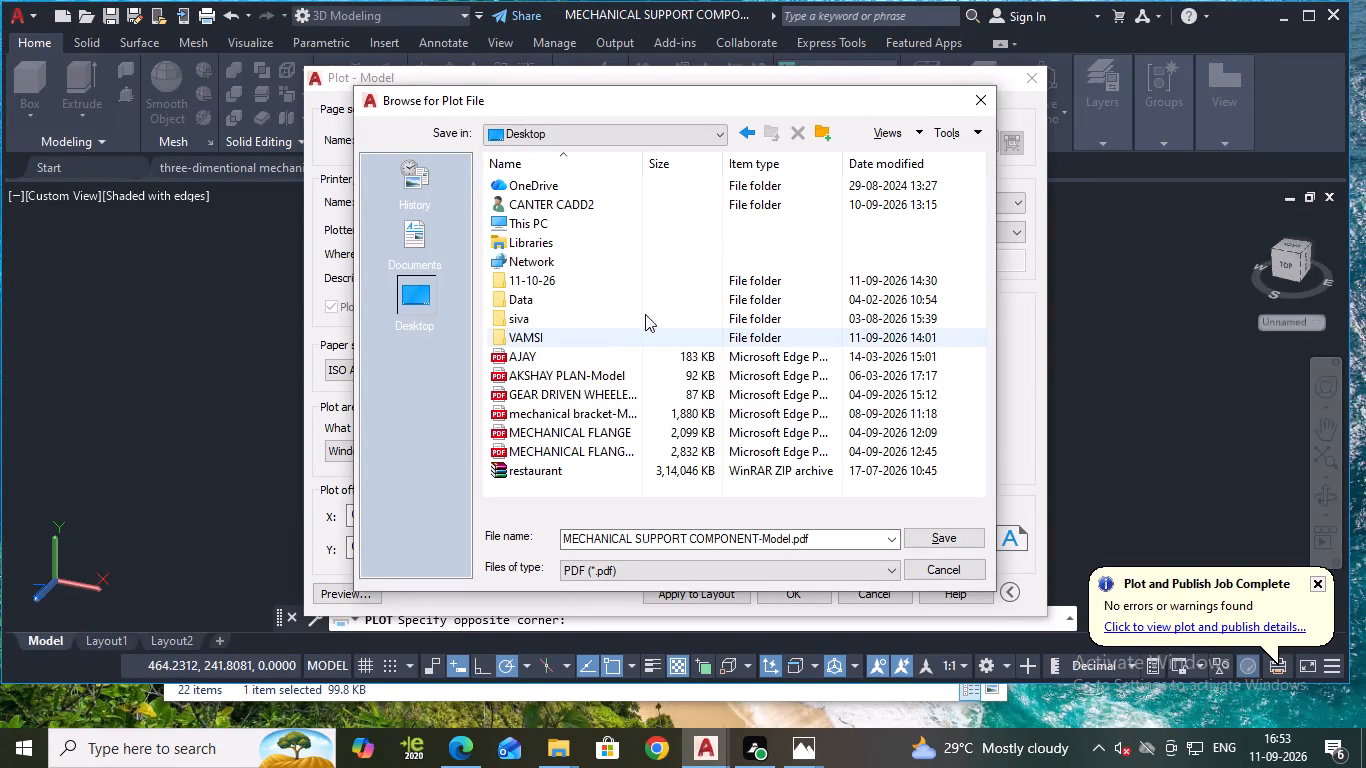
{"action": "double_click", "coordinate": [543, 287]}
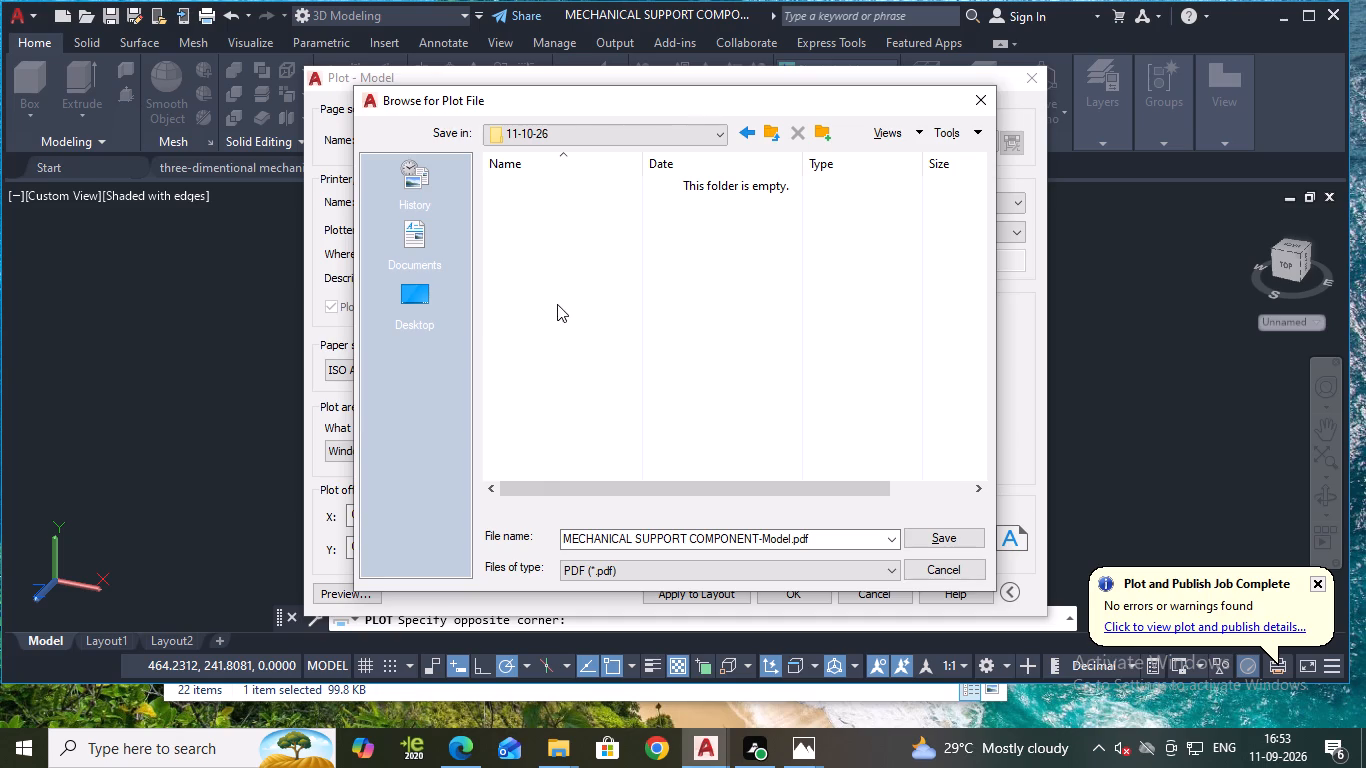
{"action": "left_click", "coordinate": [939, 536]}
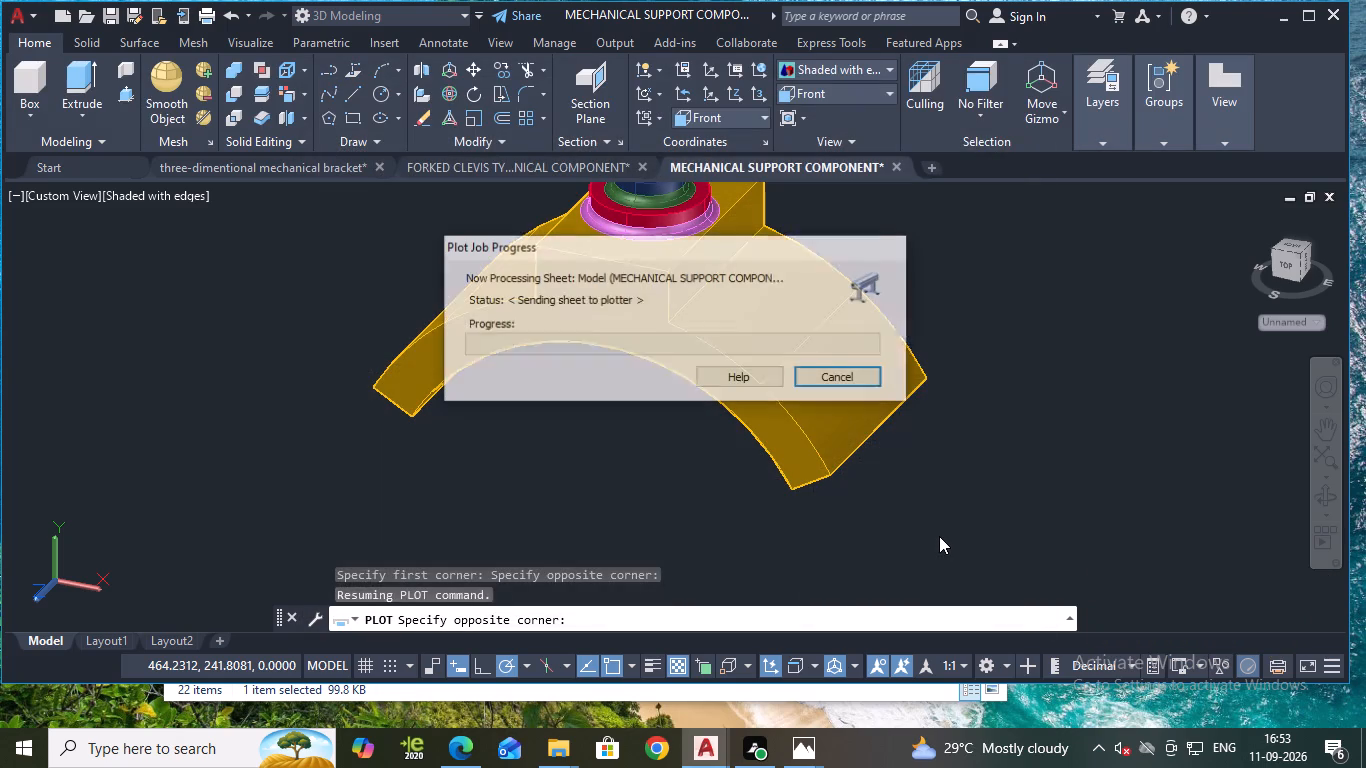